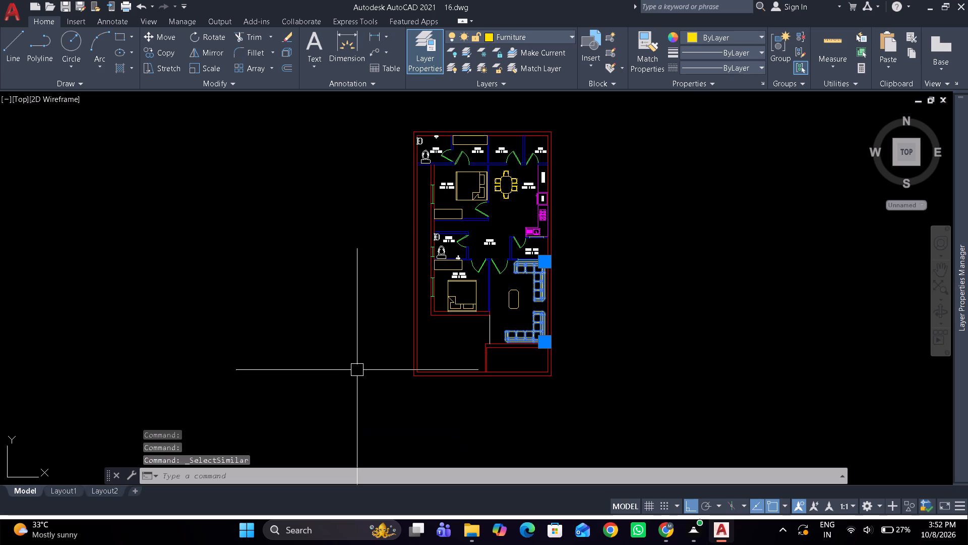
Add the beds, wardrobes and centre table to the selection with Select Similar, and include the dining set.
left_click(461, 301)
right_click(361, 260)
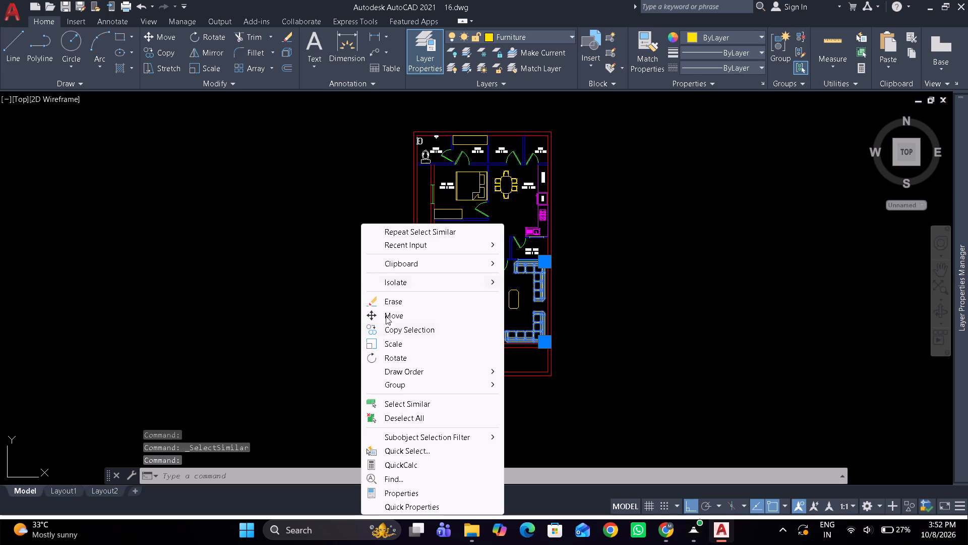
left_click(398, 405)
scroll(447, 269, "up", 1)
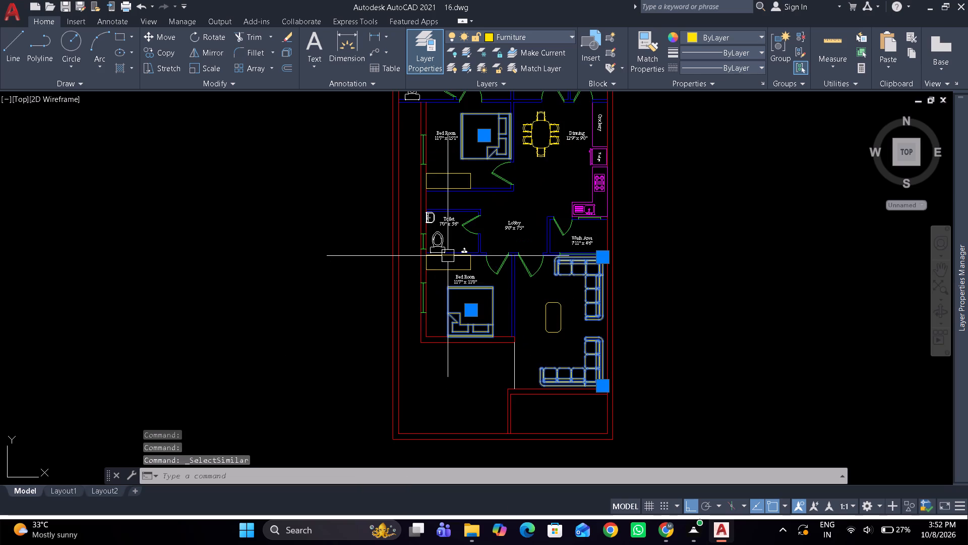
left_click(445, 273)
right_click(306, 238)
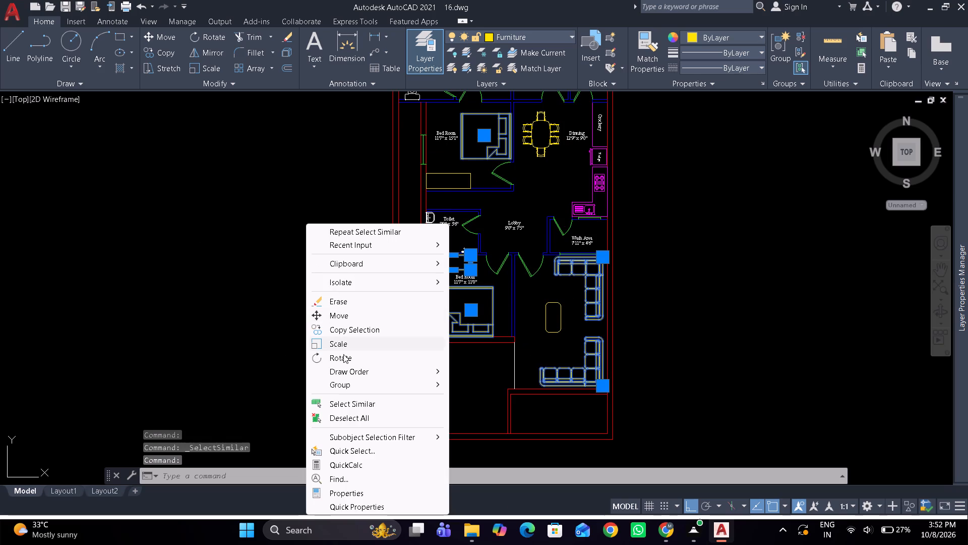
left_click(349, 408)
left_click(548, 146)
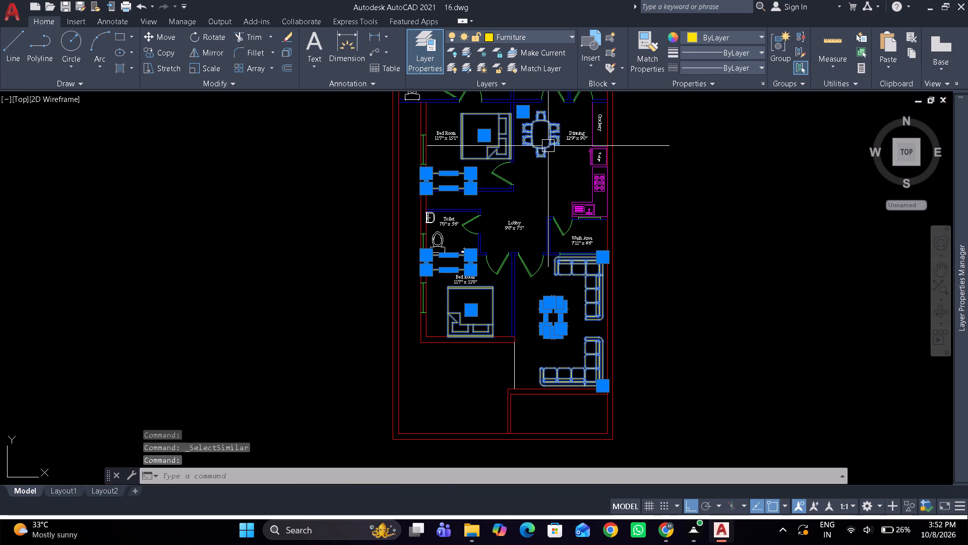
Add the kitchen sink, stove and fridge to the selection and move all selected furniture horizontally about 53' to the left of the plan.
scroll(588, 190, "up", 3)
left_click(598, 243)
left_click(628, 160)
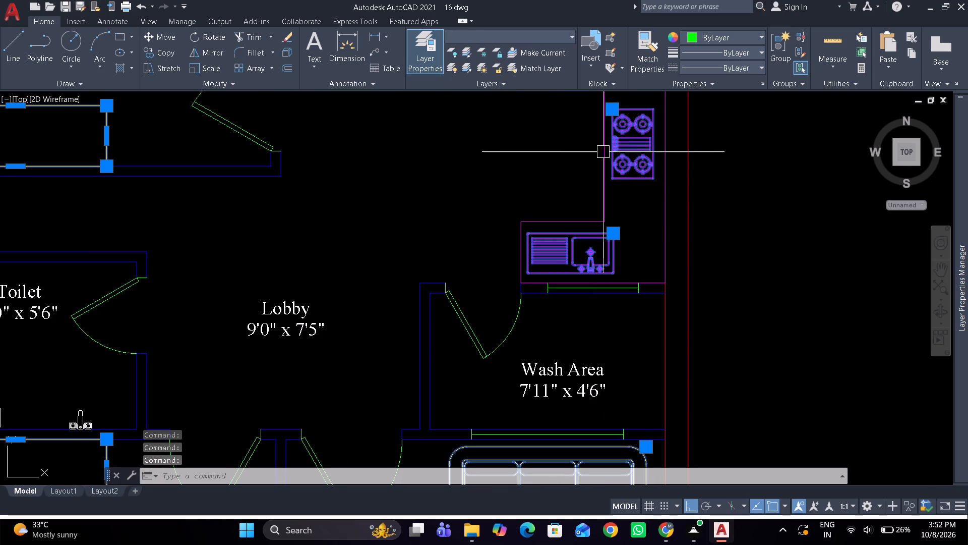
scroll(562, 139, "down", 2)
middle_click_drag(557, 153, 542, 283)
scroll(570, 235, "up", 2)
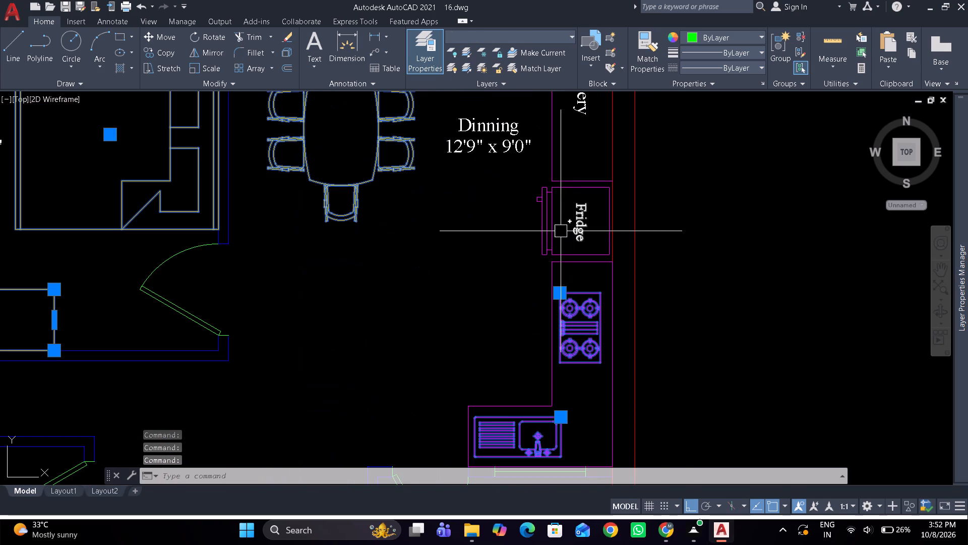
left_click_drag(548, 222, 563, 217)
scroll(439, 213, "down", 3)
middle_click_drag(439, 213, 458, 313)
scroll(311, 232, "up", 1)
scroll(370, 218, "down", 2)
scroll(371, 354, "up", 1)
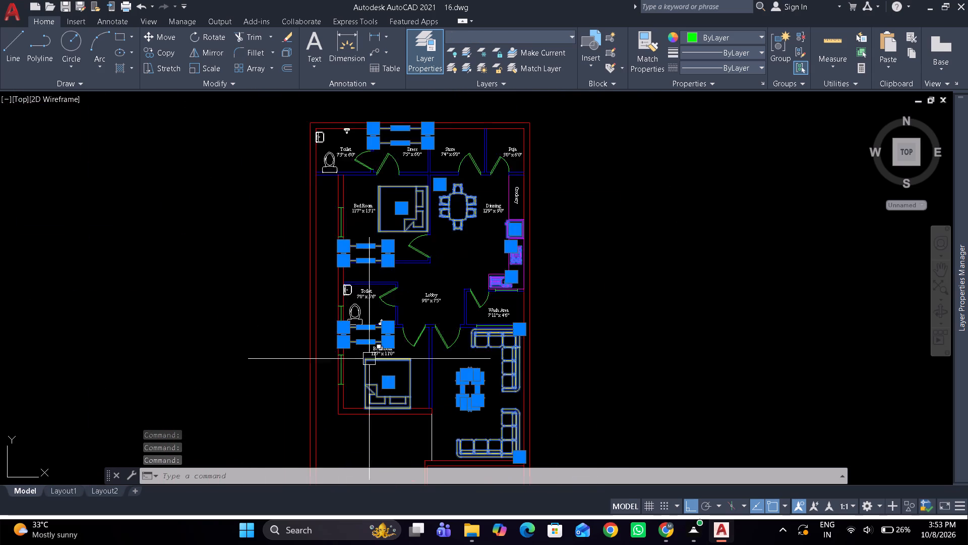
scroll(369, 359, "up", 1)
scroll(387, 305, "down", 3)
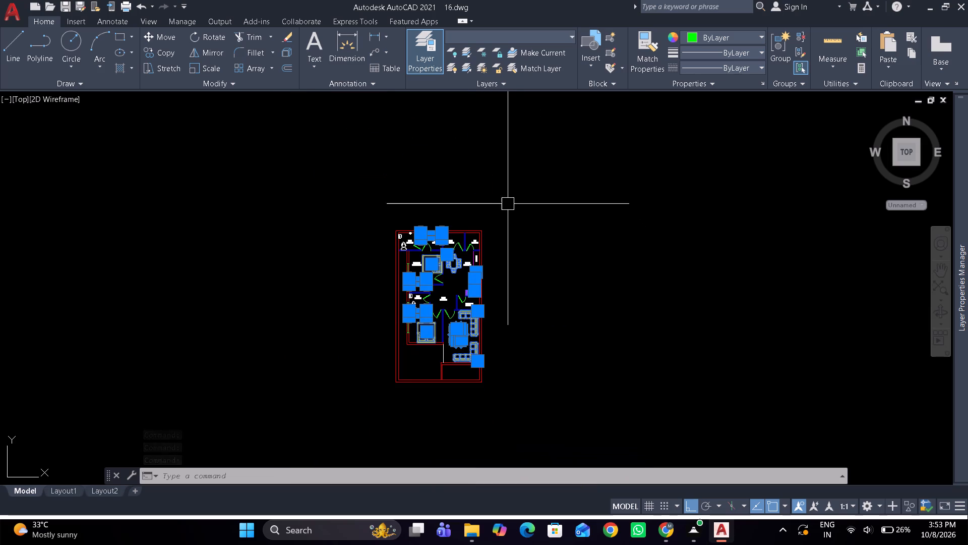
key("m")
key("space")
left_click_drag(468, 179, 450, 179)
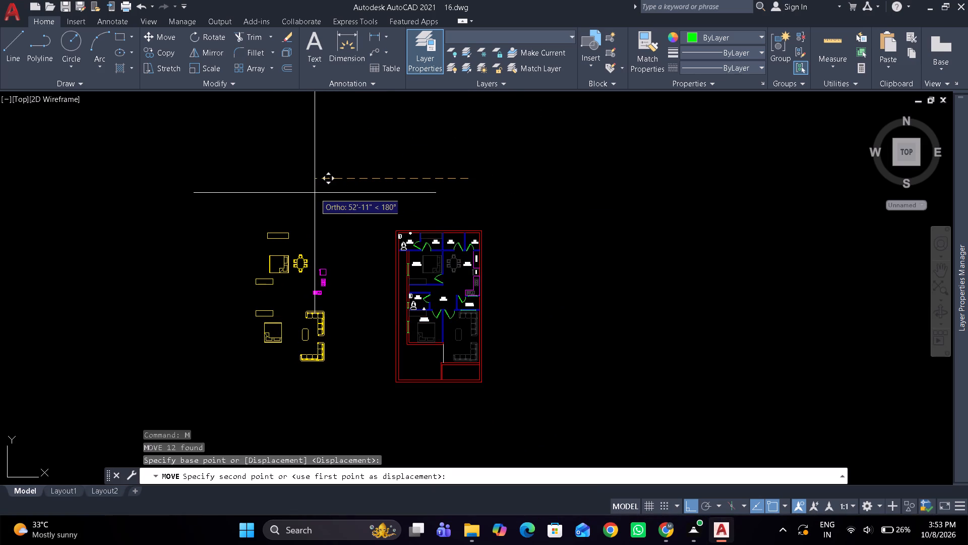
left_click(313, 193)
Select all room labels with Select Similar from the Bed Room text and move them horizontally out of the plan, over the relocated furniture.
scroll(400, 244, "up", 2)
scroll(457, 284, "up", 1)
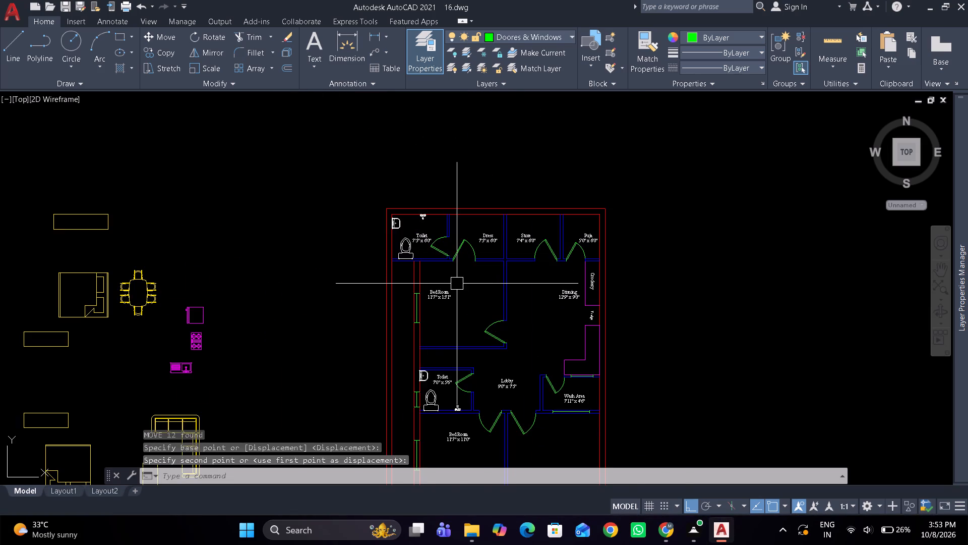
scroll(445, 295, "up", 2)
left_click(430, 306)
right_click(470, 262)
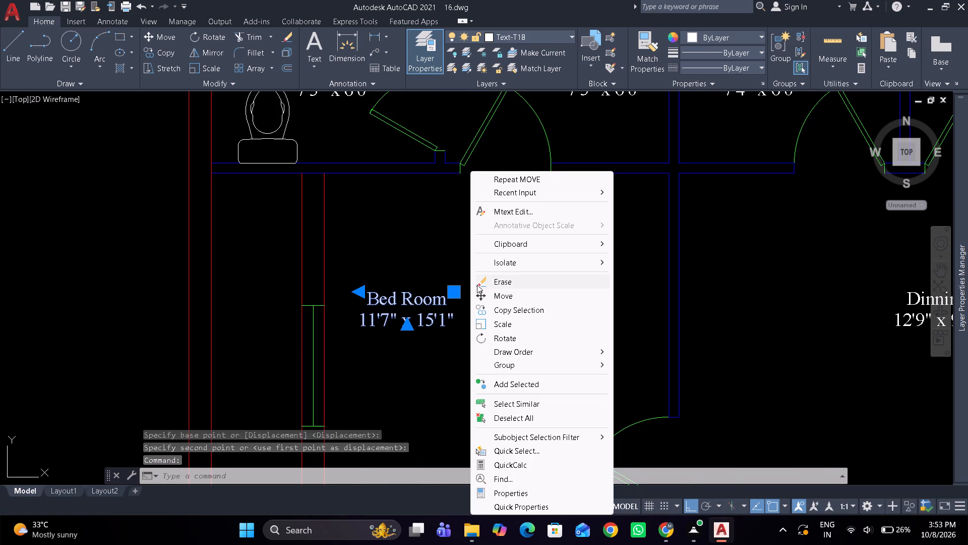
left_click(506, 405)
scroll(519, 333, "down", 5)
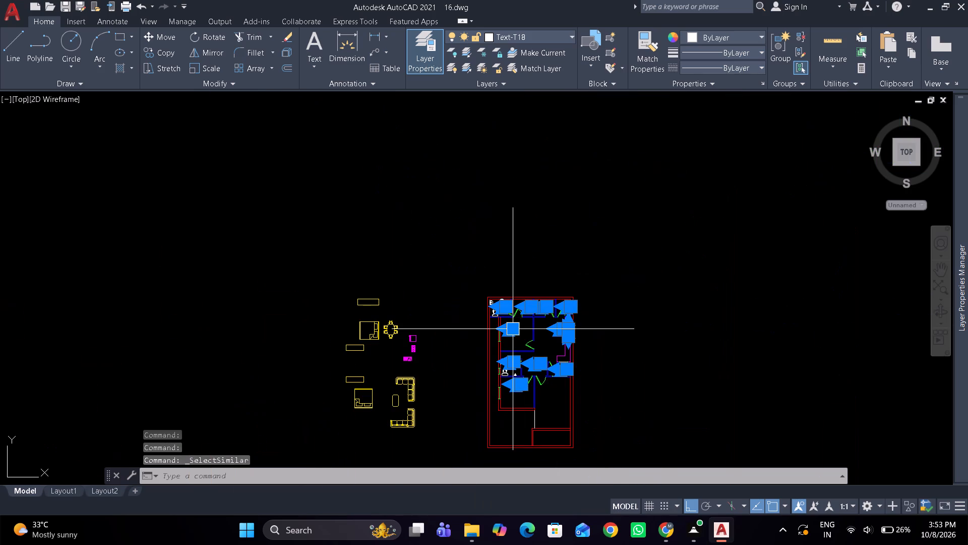
key("space")
left_click(518, 247)
left_click(453, 240)
key("space")
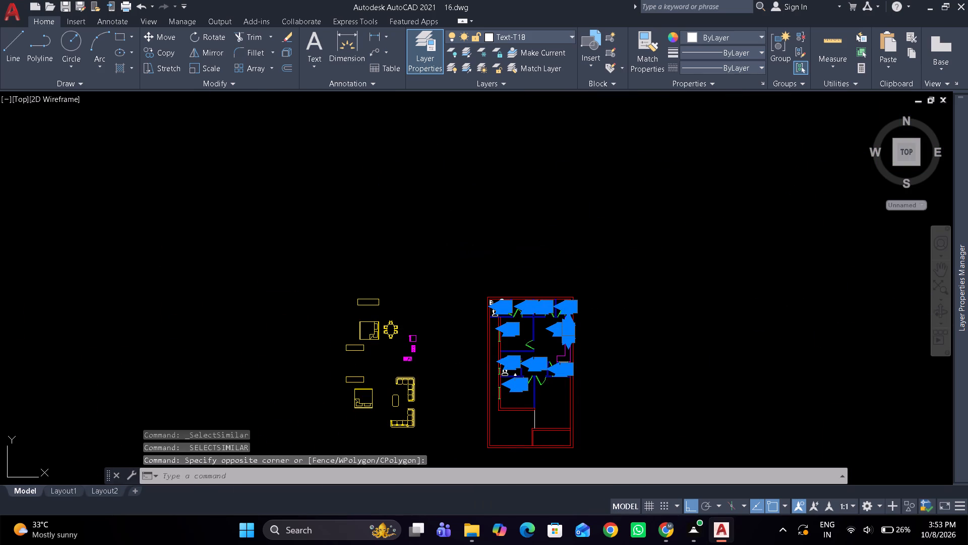
left_click(505, 236)
left_click(494, 237)
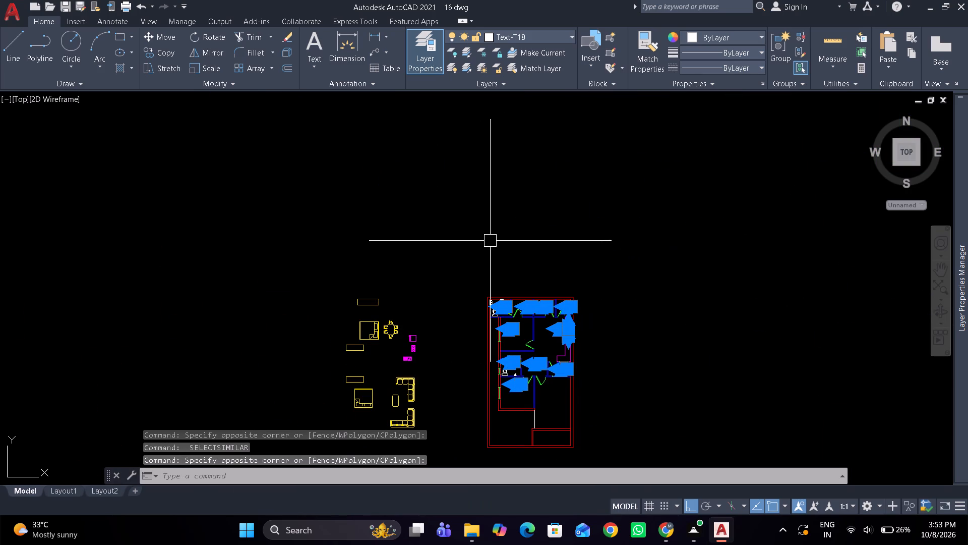
type("m")
key("space")
left_click(535, 228)
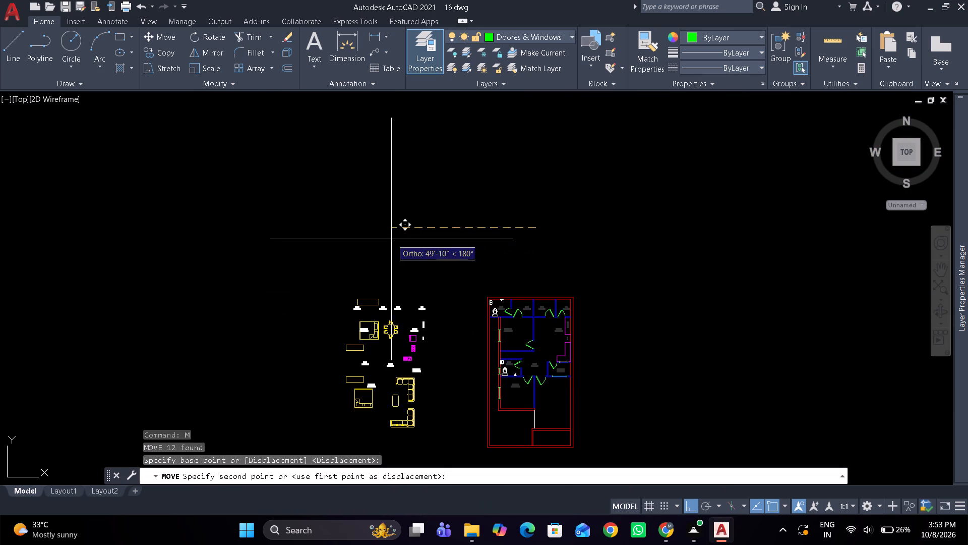
scroll(381, 239, "up", 1)
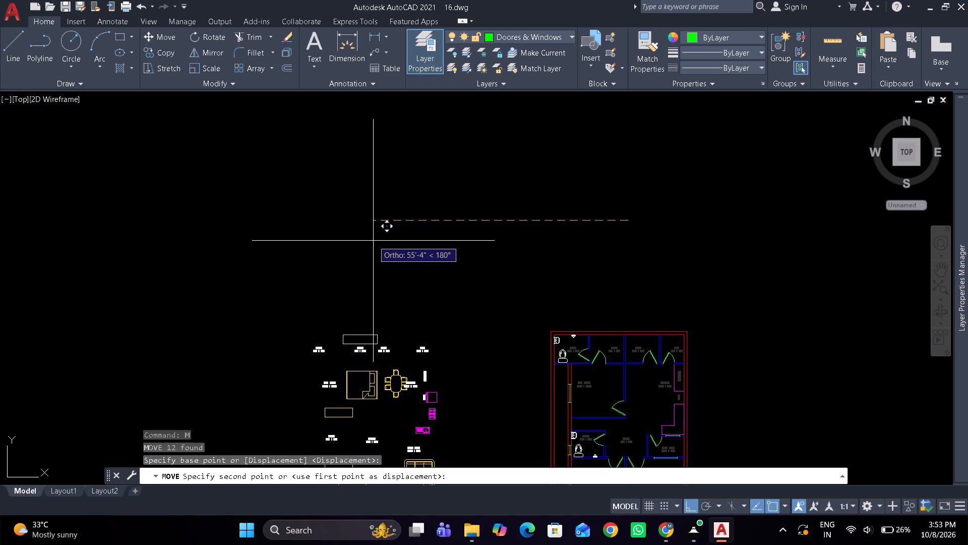
left_click(380, 244)
Erase the outermost lines of the plan's left and bottom outer walls.
middle_click_drag(562, 292, 385, 225)
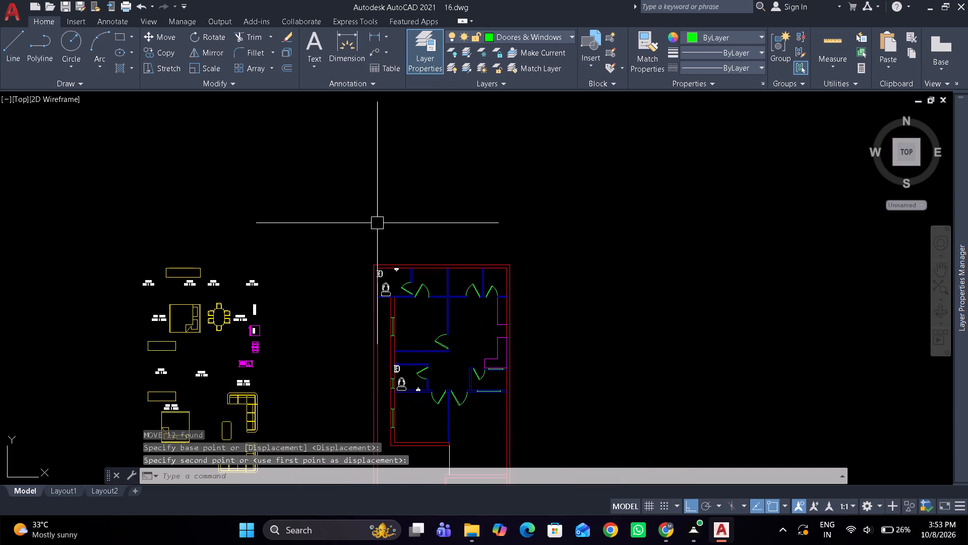
middle_click_drag(439, 345, 408, 242)
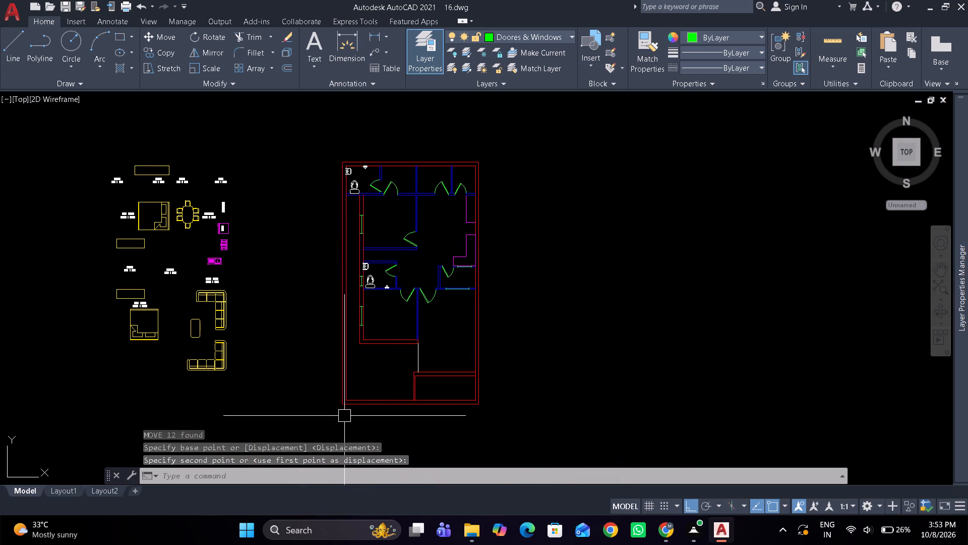
scroll(344, 416, "up", 4)
left_click_drag(332, 373, 315, 342)
left_click(296, 311)
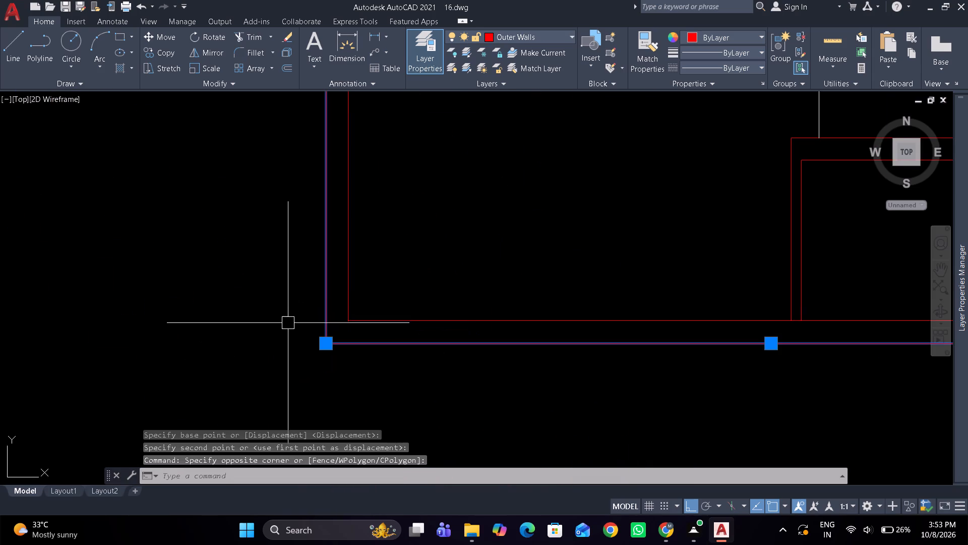
type("e")
key("space")
Erase both lines of the right outer wall and the outermost line of the top wall.
scroll(286, 330, "down", 4)
scroll(439, 342, "up", 1)
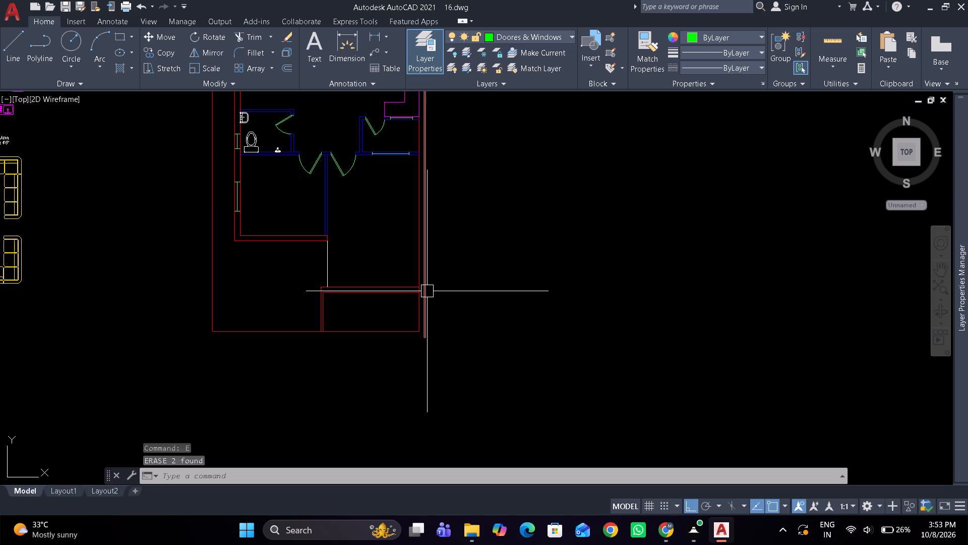
left_click_drag(427, 291, 425, 285)
left_click(414, 241)
middle_click_drag(405, 282, 428, 444)
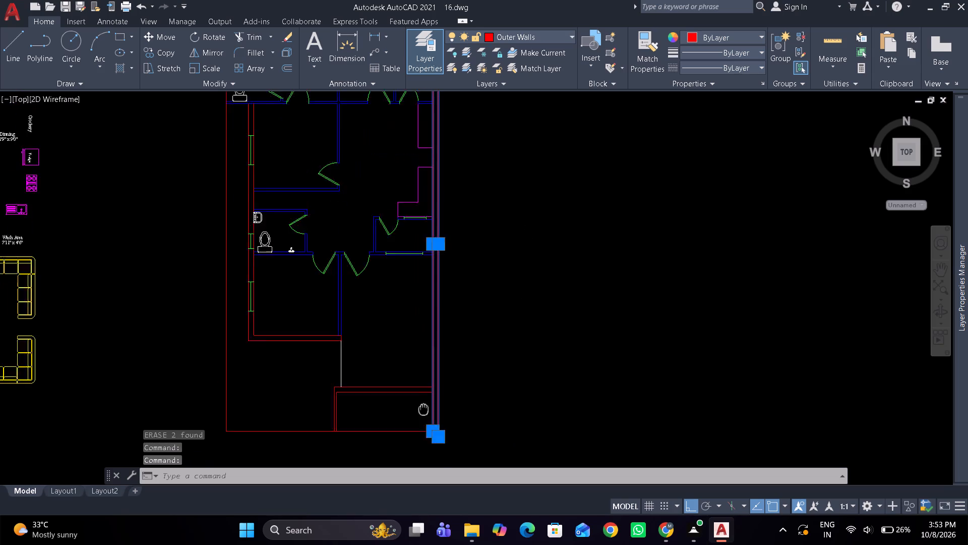
middle_click_drag(428, 444, 430, 457)
scroll(390, 107, "up", 1)
left_click(391, 132)
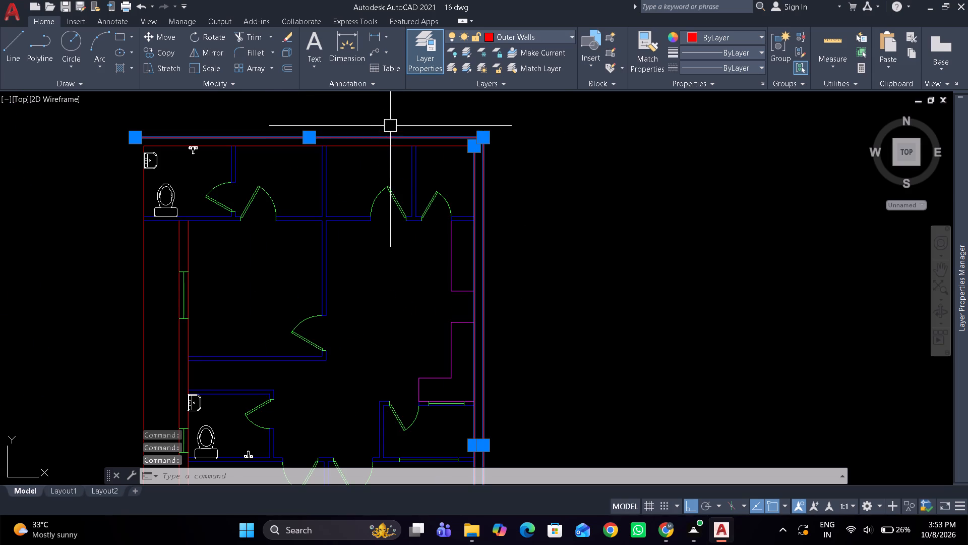
key("space")
Offset the remaining left and top outer wall lines 6" outward.
scroll(104, 224, "up", 1)
middle_click_drag(104, 224, 124, 288)
type("o 6\"")
key("Return")
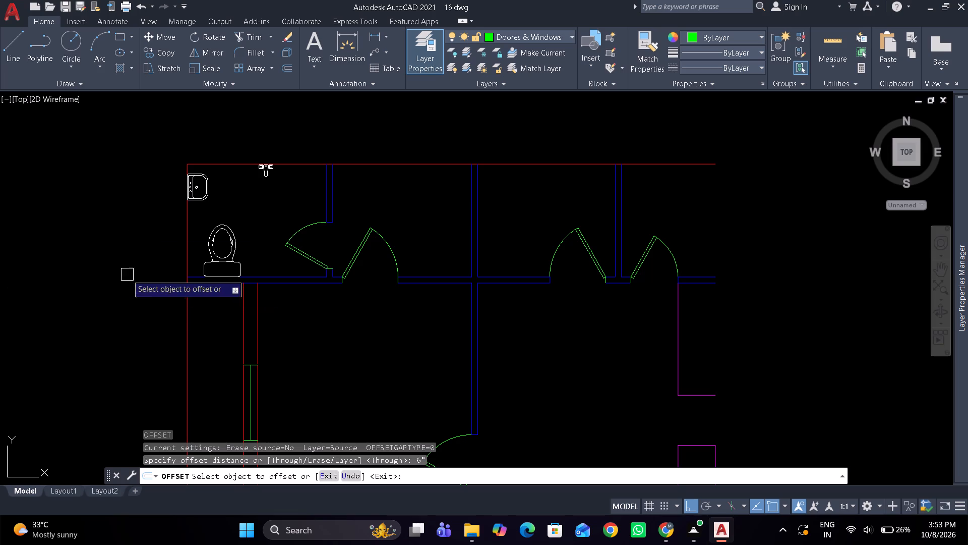
left_click(186, 228)
left_click(88, 250)
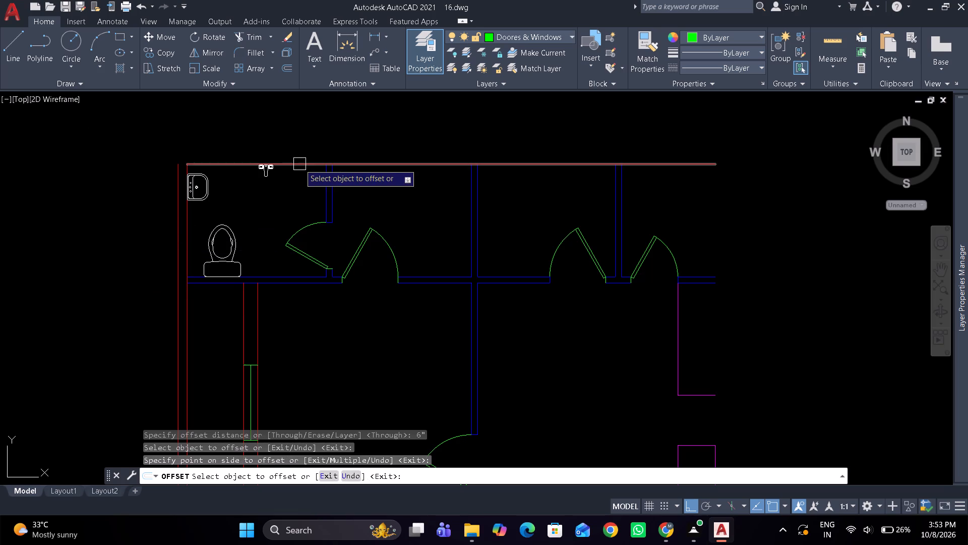
left_click_drag(308, 161, 308, 150)
left_click(306, 122)
key("space")
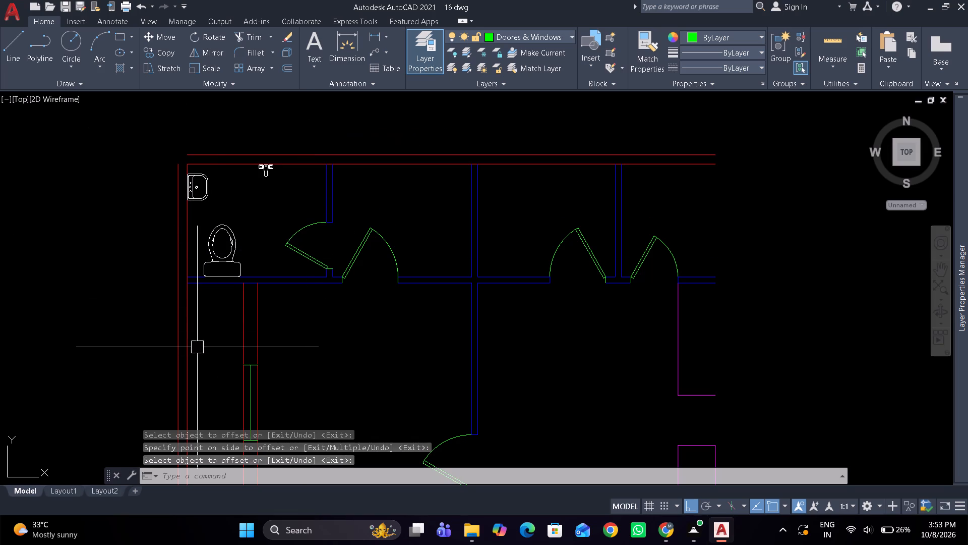
Erase the two vertical red wall lines on the left side of the bedrooms.
middle_click_drag(259, 311, 301, 231)
scroll(304, 231, "up", 1)
left_click_drag(313, 226, 289, 225)
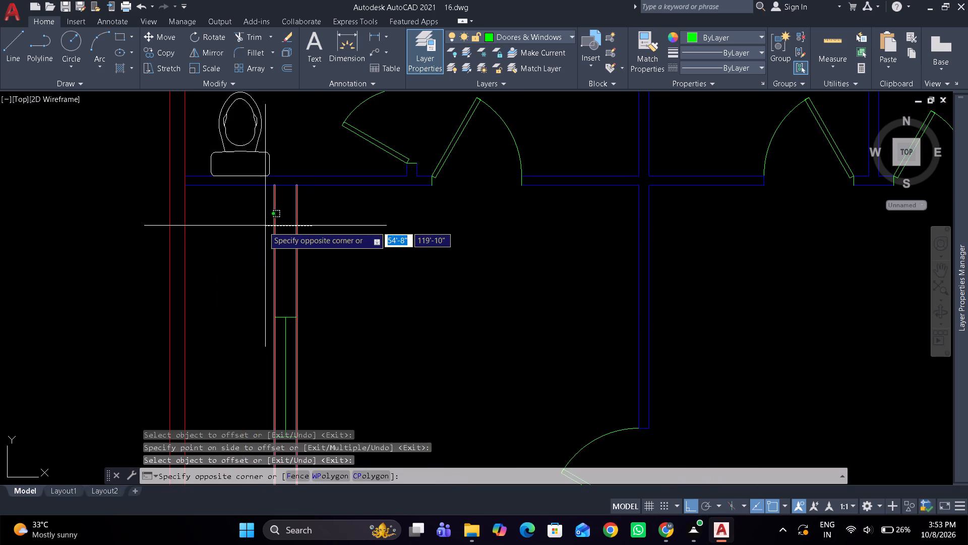
left_click(257, 229)
key("e")
key("space")
Offset the inner line of the left outer wall 3' into the plan.
type("o")
key("space")
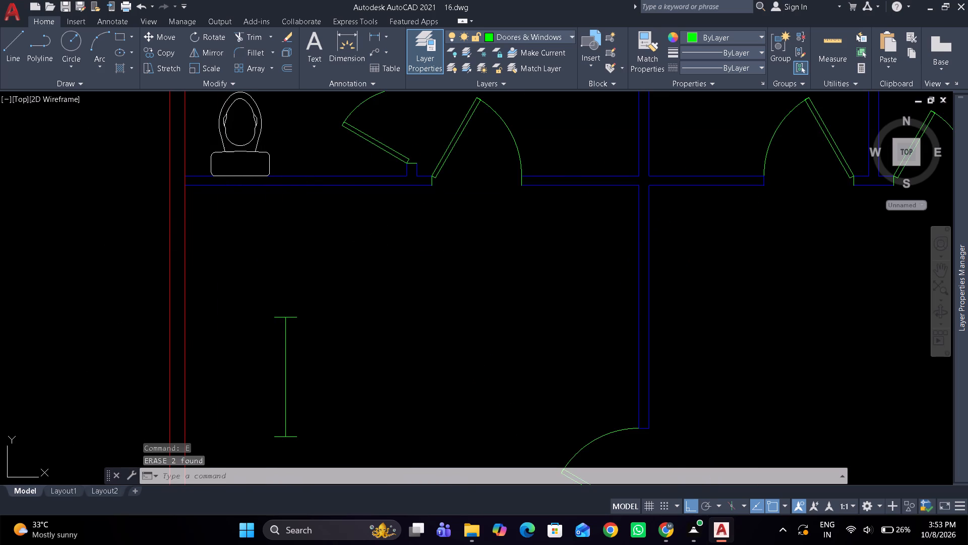
type("3'")
key("Return")
left_click_drag(186, 242, 196, 238)
left_click(310, 224)
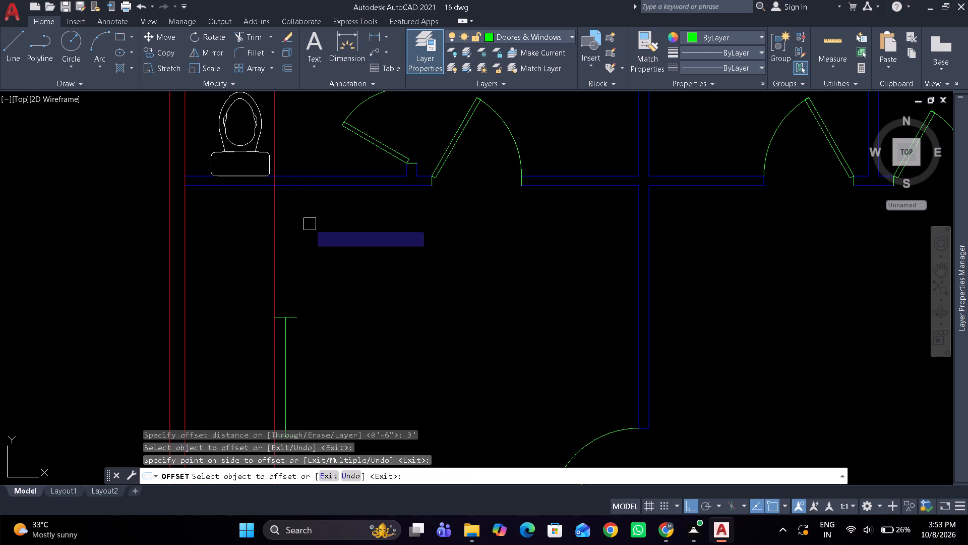
key("space")
Erase the three windows along the left side of the bedrooms and lower toilet.
scroll(283, 263, "down", 2)
middle_click_drag(283, 258, 286, 180)
left_click(257, 196)
scroll(270, 224, "down", 2)
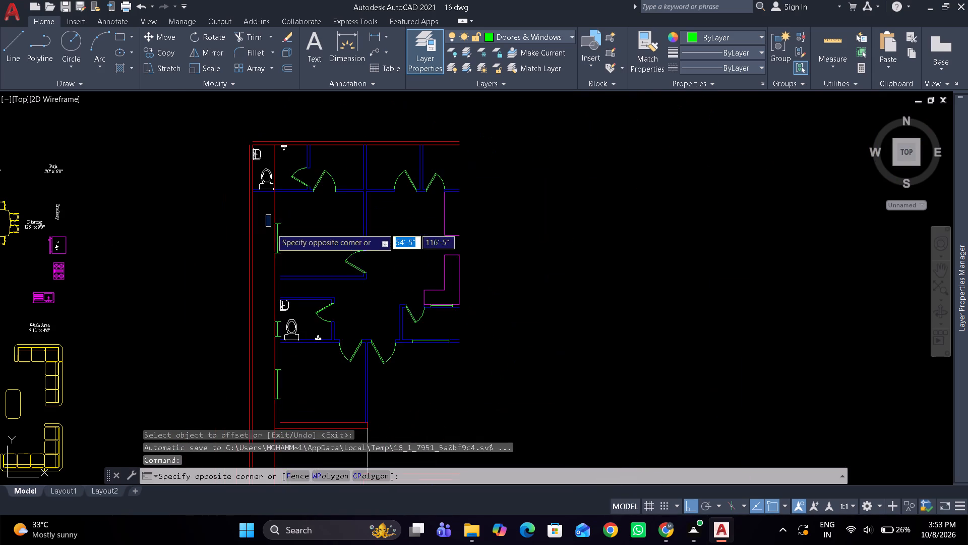
scroll(275, 422, "up", 2)
left_click(295, 408)
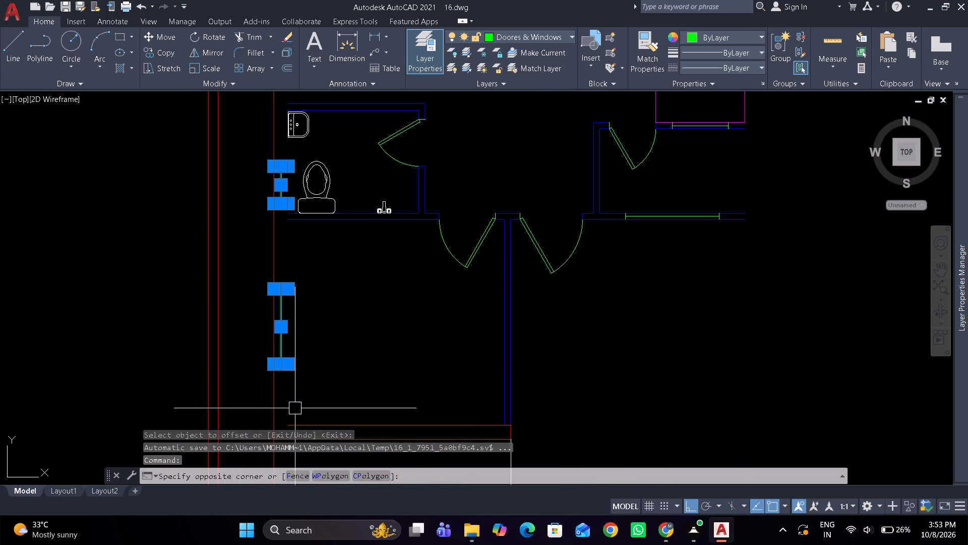
type("e")
key("space")
Erase the lower bedroom's bottom wall, the front area's wall lines, the white connecting line and the remaining bottom outer wall line.
scroll(295, 333, "down", 2)
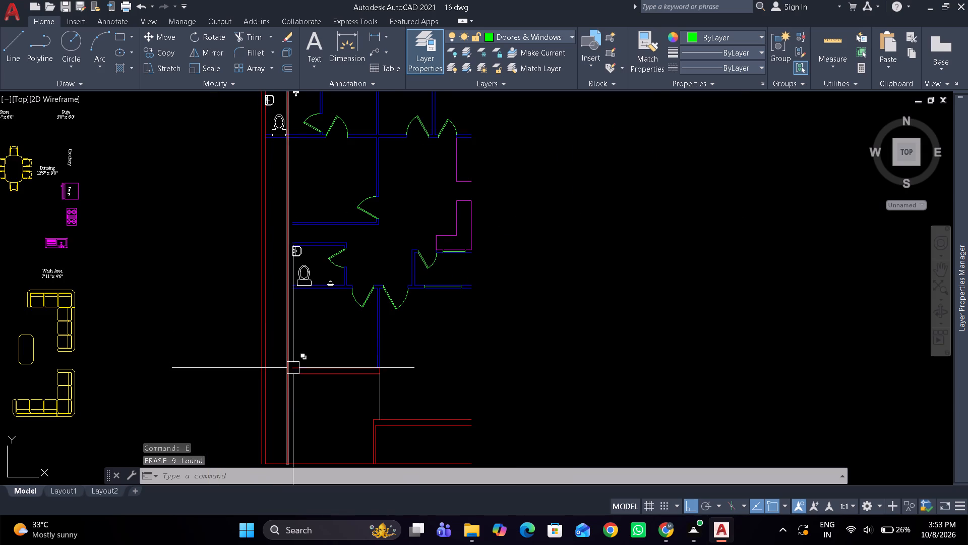
middle_click_drag(332, 381, 332, 286)
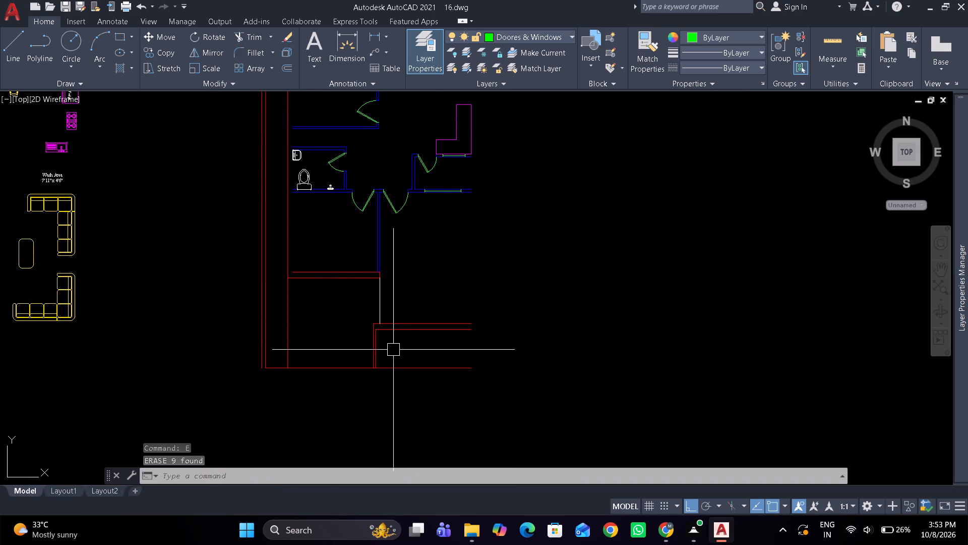
left_click_drag(394, 349, 388, 336)
left_click(353, 296)
left_click_drag(353, 296, 343, 270)
left_click(336, 253)
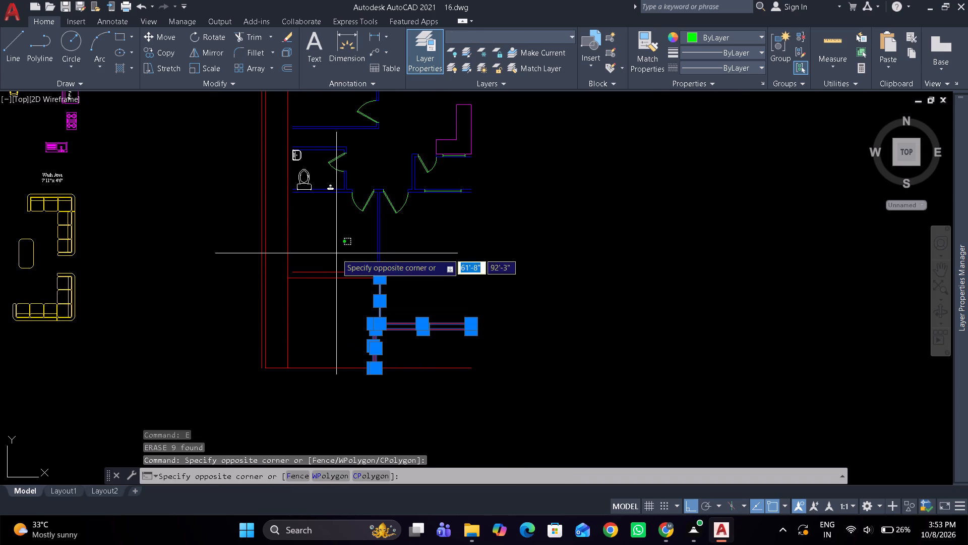
left_click(298, 375)
key("e")
key("space")
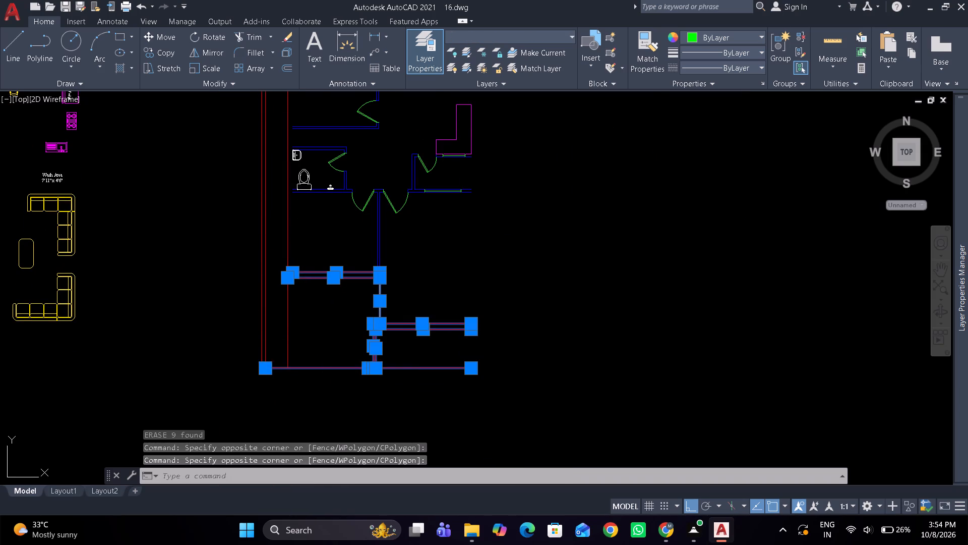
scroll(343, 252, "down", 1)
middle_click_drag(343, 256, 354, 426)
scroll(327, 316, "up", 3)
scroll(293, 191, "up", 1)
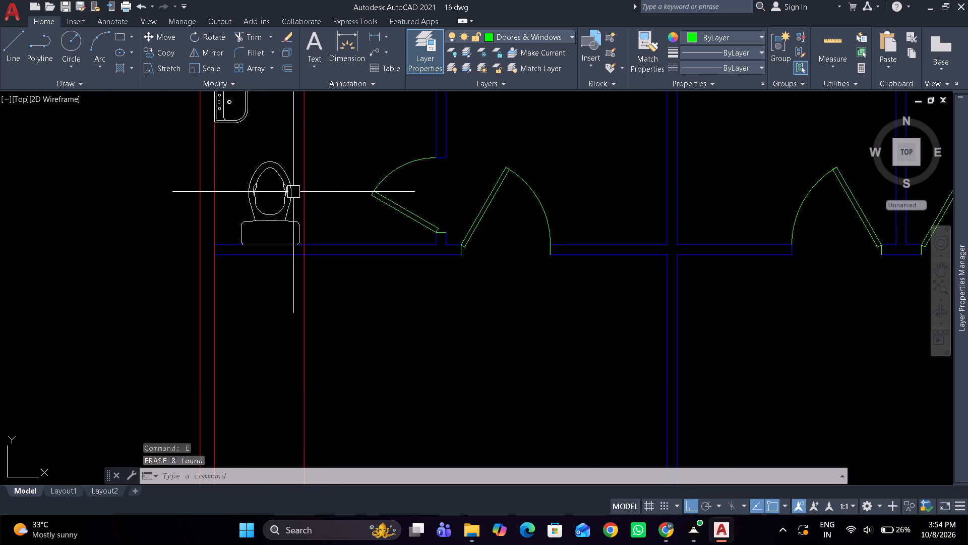
Offset the line 3' inside the left outer wall by 6" further into the plan.
scroll(293, 194, "up", 1)
type("o 6\"")
key("Return")
left_click(308, 321)
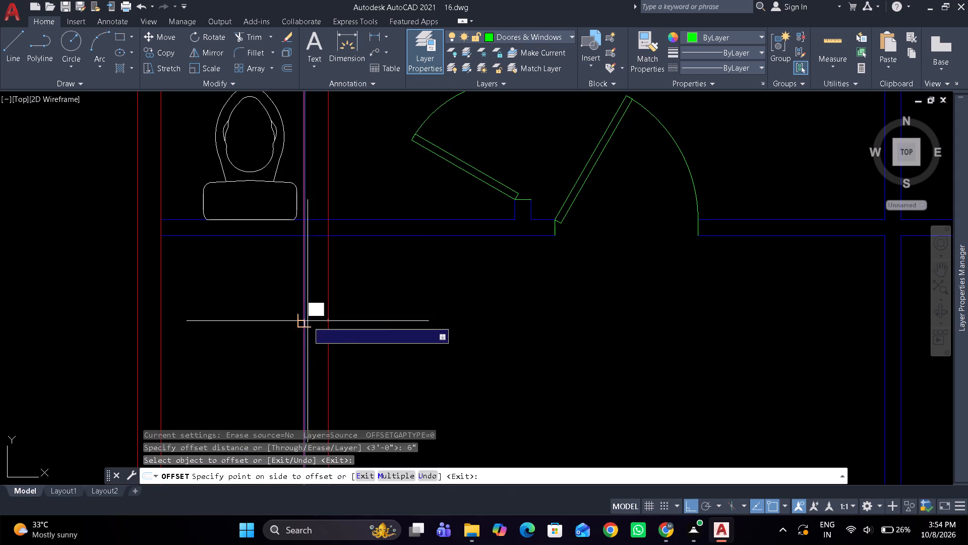
left_click(407, 323)
key("space")
Trim the two new 6" wall lines where they cross the upper toilet's bottom wall and run through the toilet.
type("tr")
key("space")
scroll(353, 226, "up", 3)
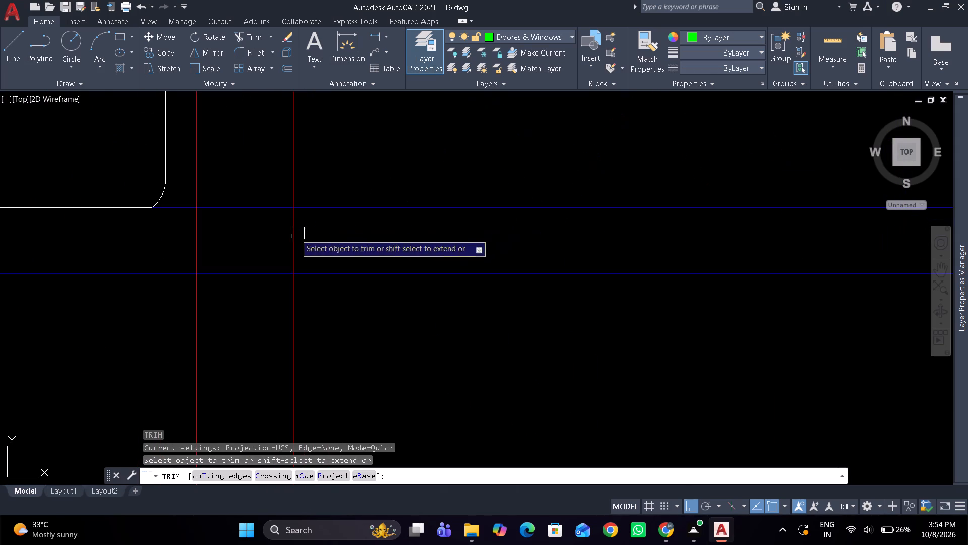
left_click_drag(153, 254, 373, 253)
left_click_drag(324, 185, 183, 184)
key("space")
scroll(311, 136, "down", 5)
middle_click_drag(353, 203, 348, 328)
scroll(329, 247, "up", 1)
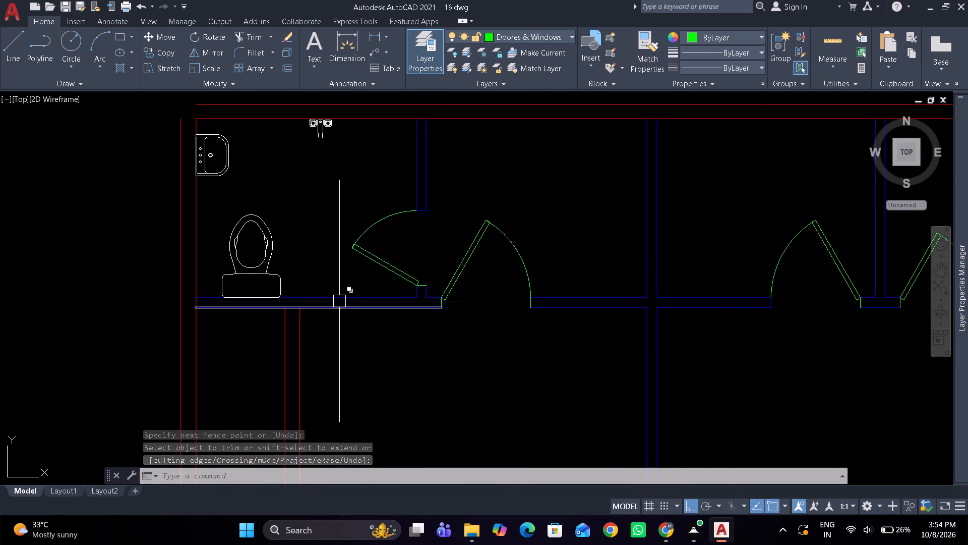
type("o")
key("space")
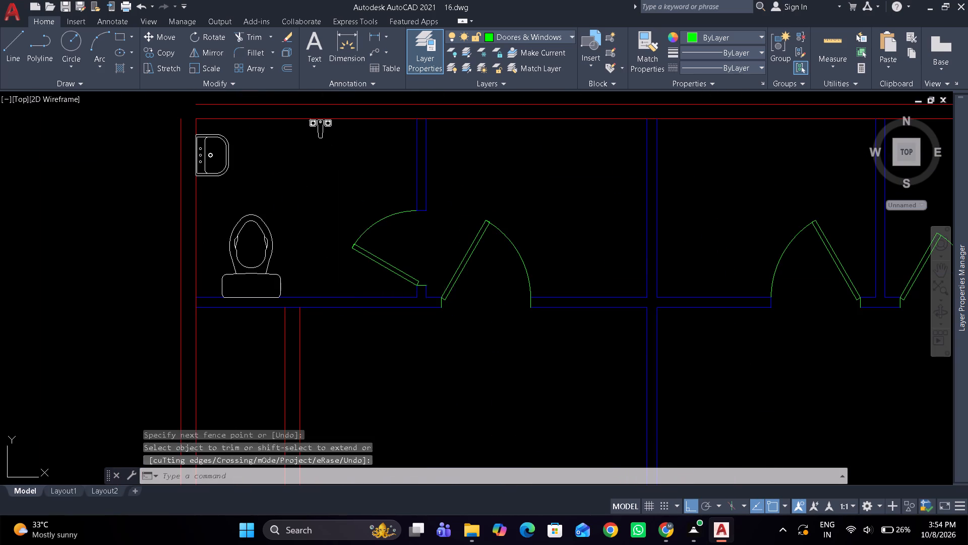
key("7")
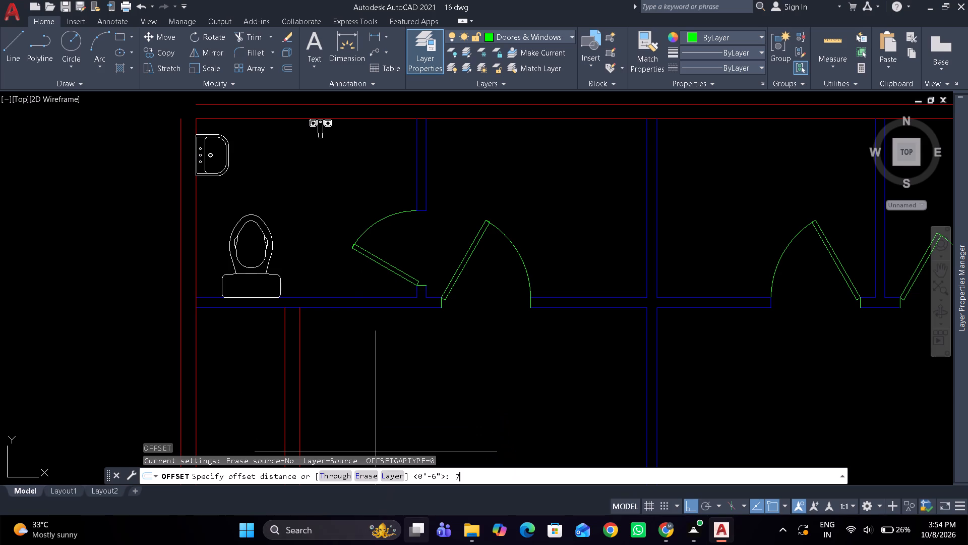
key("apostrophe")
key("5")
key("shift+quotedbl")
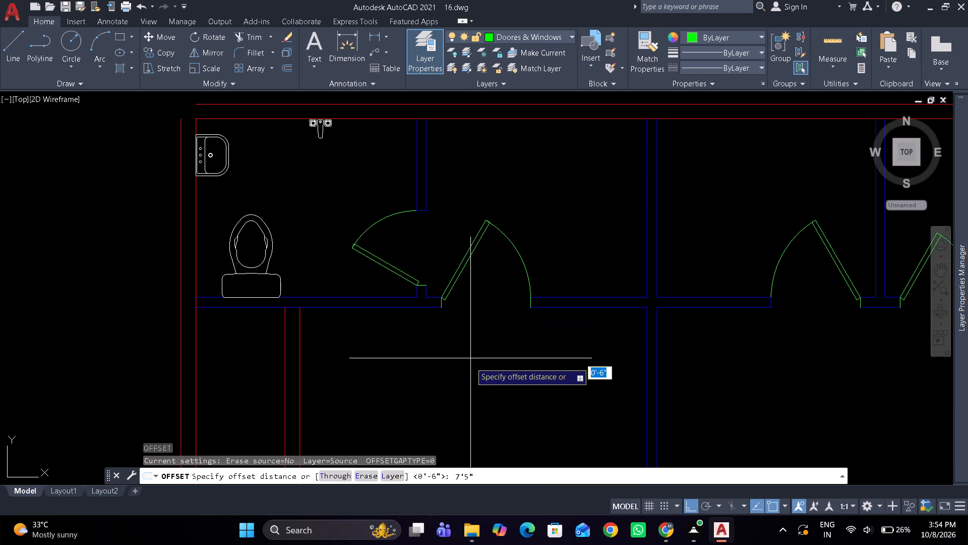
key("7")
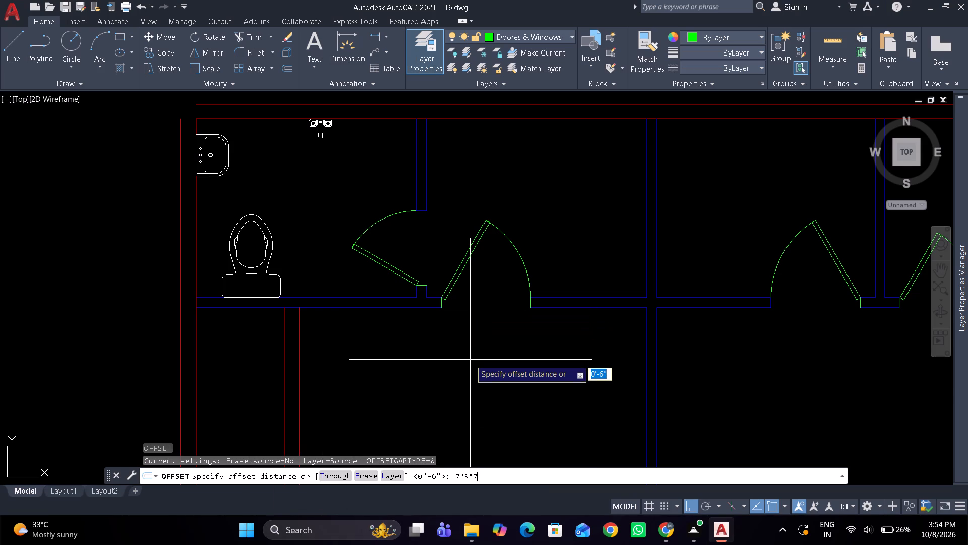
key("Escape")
Offset the inner line of the left outer wall 7'5" into the plan, along the upper toilet's right wall.
key("space")
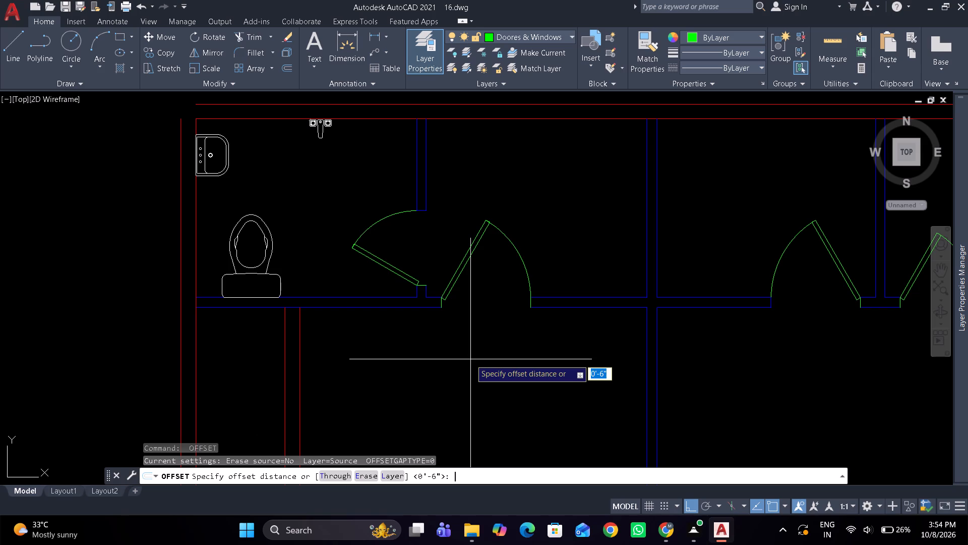
type("7'5\"")
key("Return")
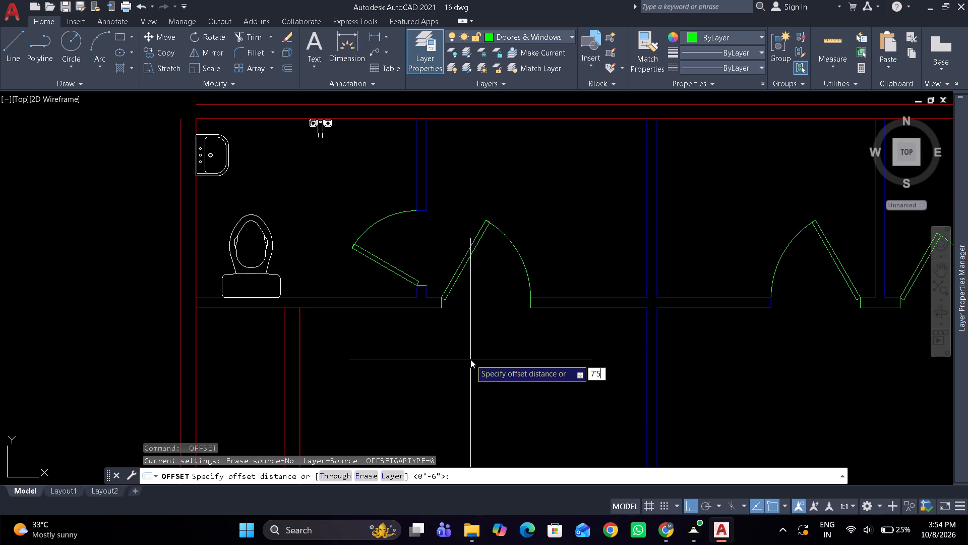
left_click(197, 240)
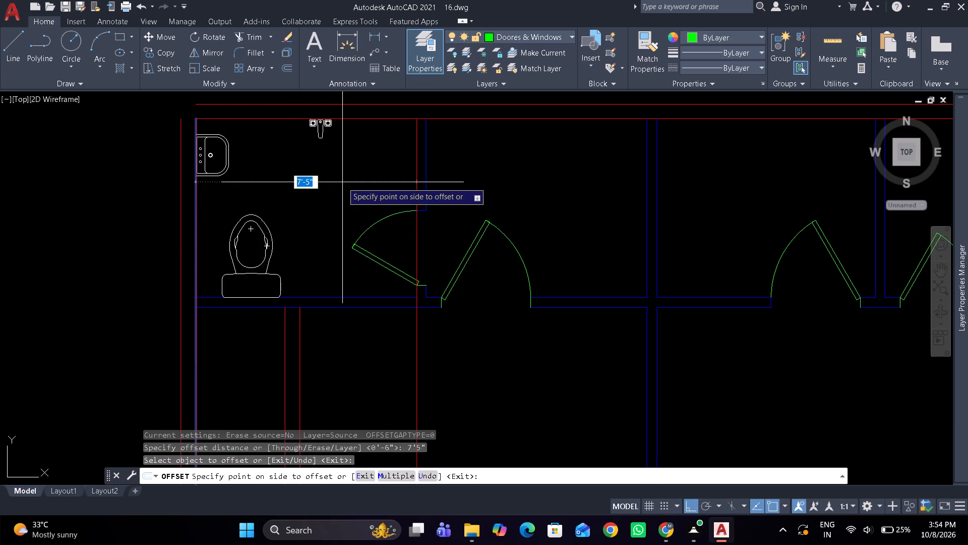
left_click_drag(342, 182, 349, 179)
key("space")
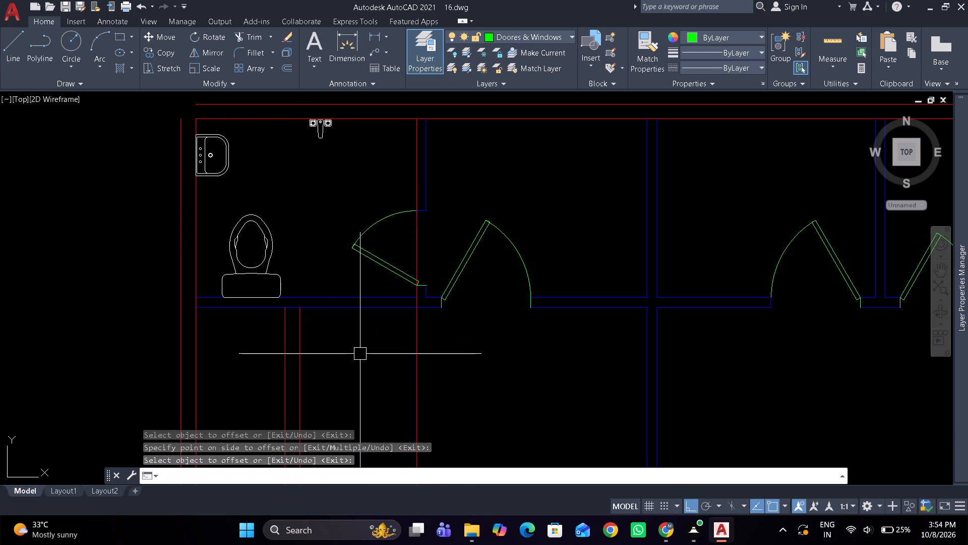
Offset the new line at the upper toilet's right wall by 4" to the right for the wall thickness.
key("space")
type("4\"")
key("Return")
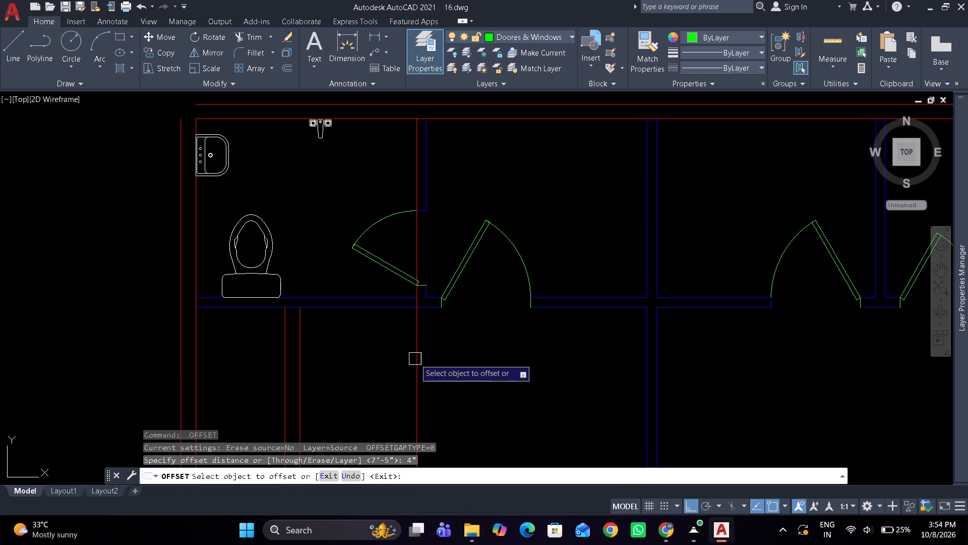
left_click_drag(417, 359, 432, 357)
left_click(502, 359)
key("space")
Offset the right face of the toilet's new 4" wall 7'5" to the right.
key("space")
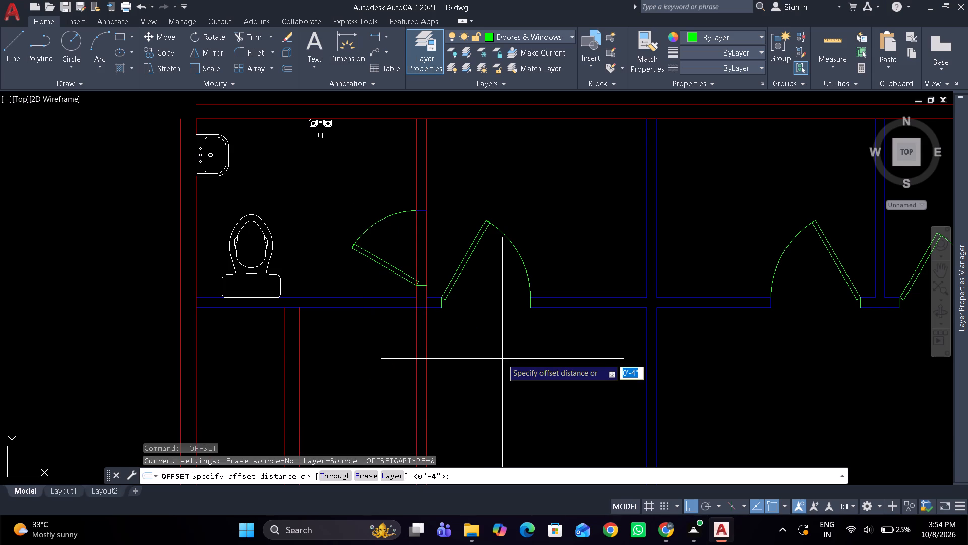
key("7")
type("'5")
key("shift+quotedbl")
key("Return")
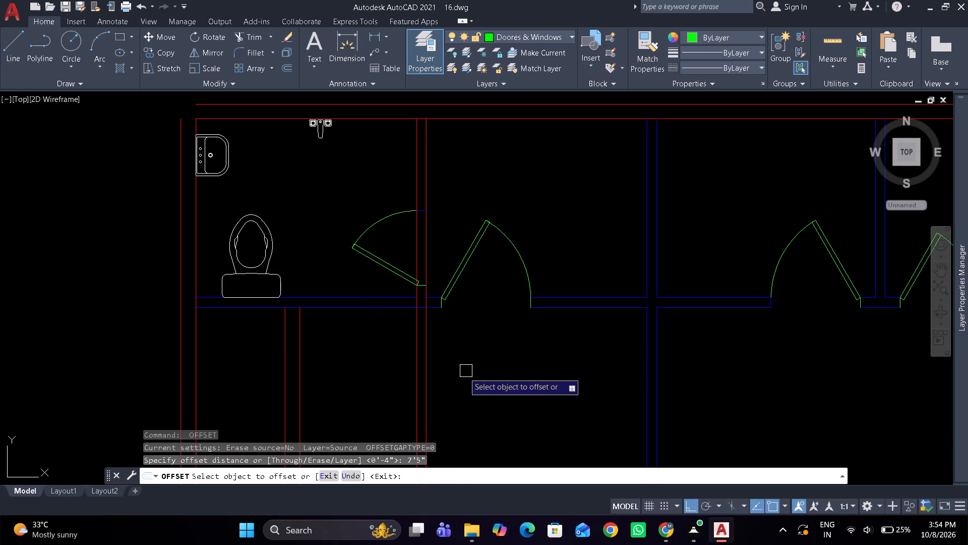
left_click_drag(427, 387, 460, 373)
left_click(519, 351)
key("space")
Offset the new red line of the second partition 4" to the right for the wall thickness.
key("space")
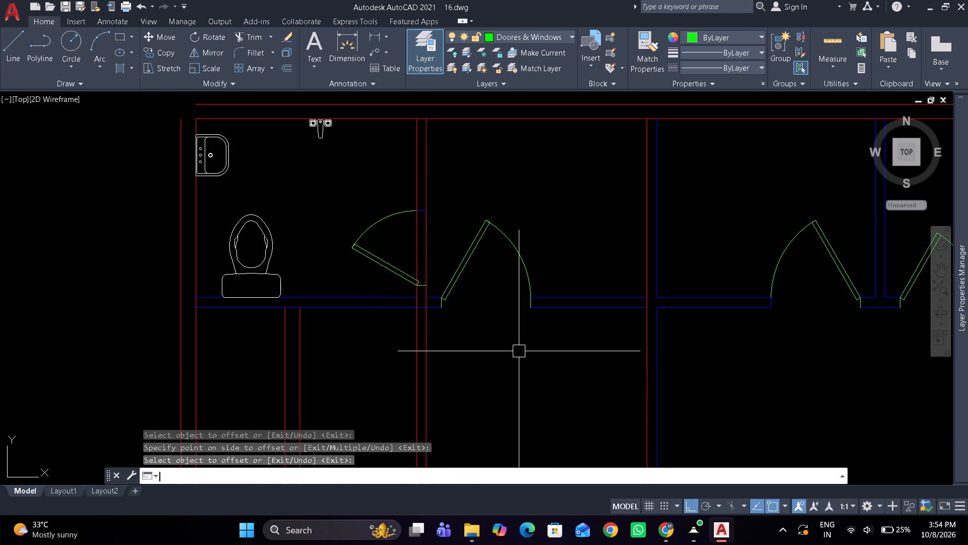
type("4\"")
key("Return")
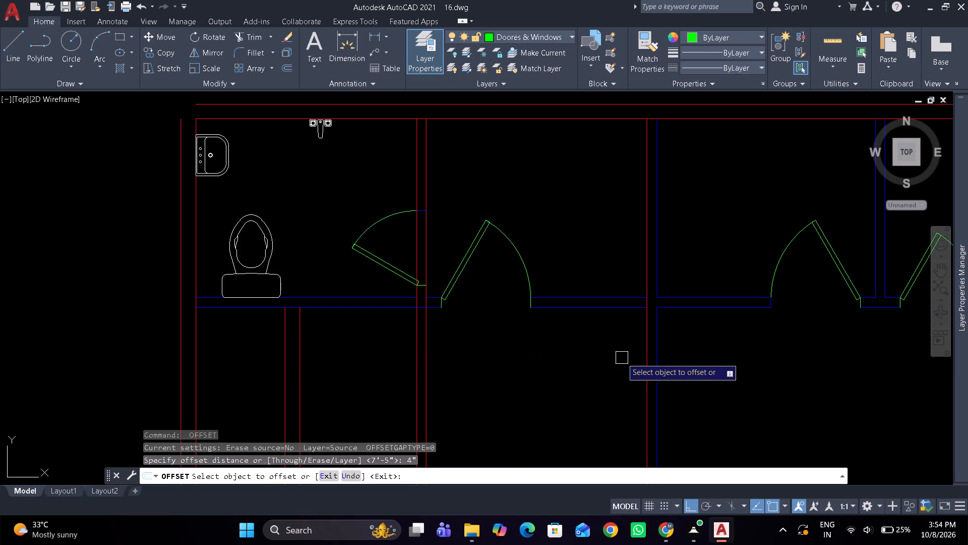
left_click(646, 354)
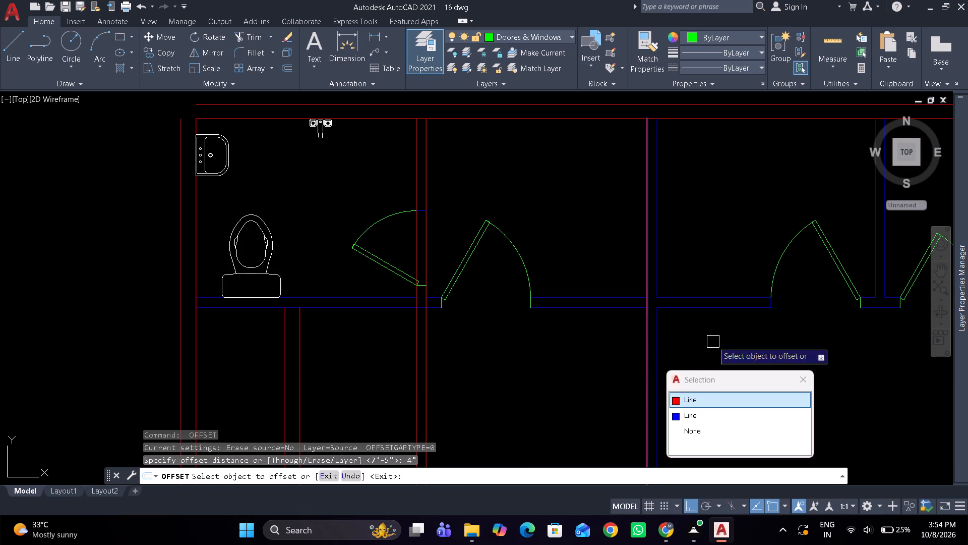
key("space")
left_click(732, 341)
key("space")
Offset the right red face of the second partition 7'4" to the right.
middle_click_drag(742, 344, 376, 314)
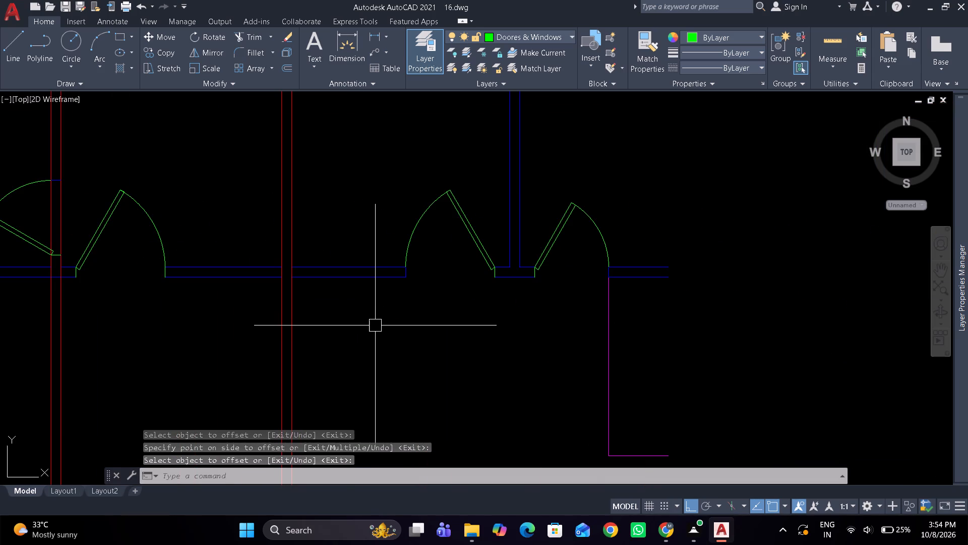
key("space")
type("7'4\"")
key("Return")
left_click_drag(290, 361, 309, 355)
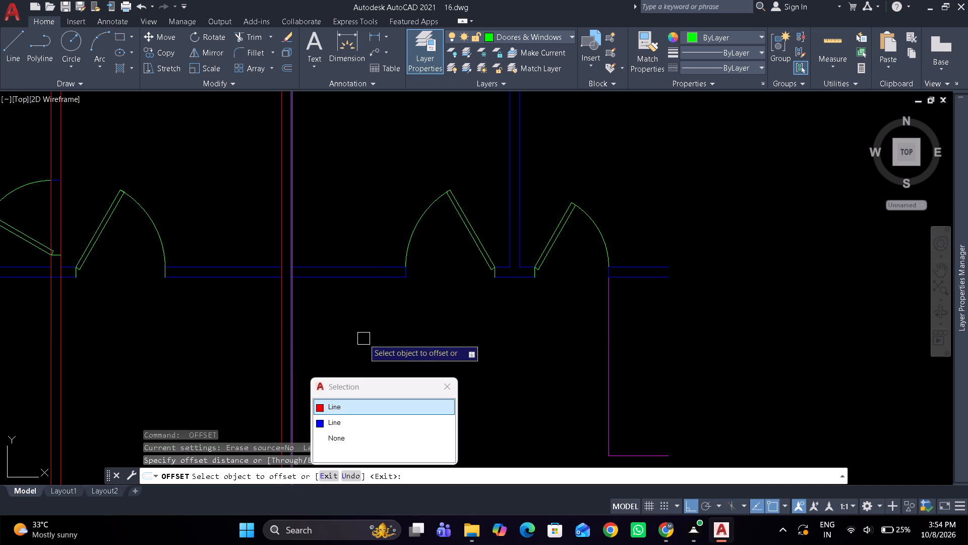
key("space")
left_click(394, 337)
key("space")
Offset the new line of the third partition 4" to the right for the wall thickness.
middle_click_drag(515, 337, 375, 321)
key("space")
type("4")
key("shift+quotedbl")
key("Return")
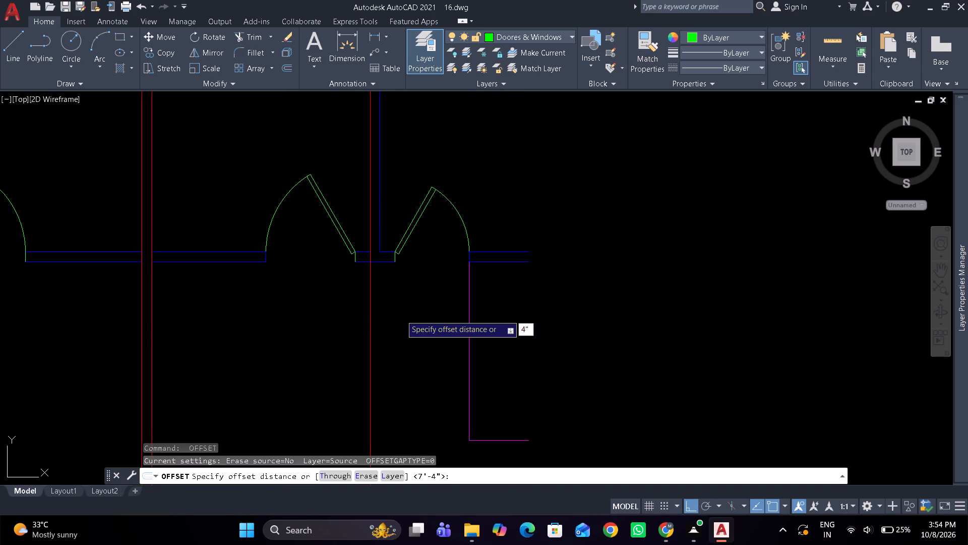
left_click_drag(366, 332, 397, 322)
left_click(435, 311)
key("space")
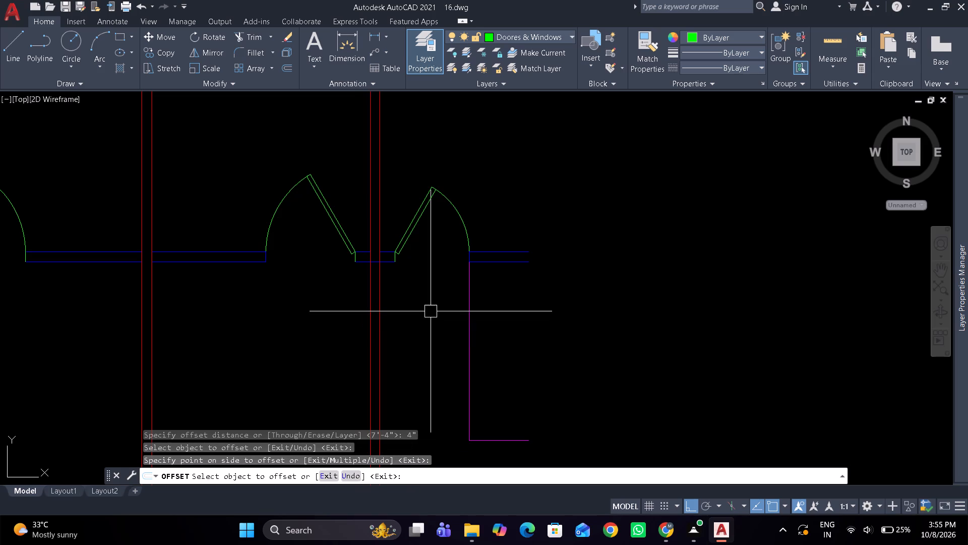
Offset the right face of the third partition 5' to the right for the right outer wall's inner line.
key("space")
type("5")
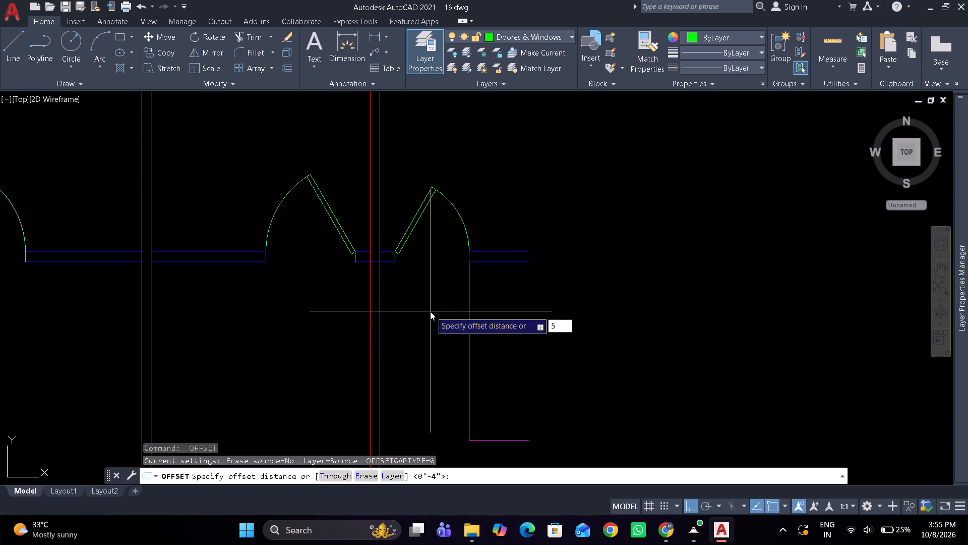
key("apostrophe")
key("Return")
left_click_drag(381, 326, 396, 321)
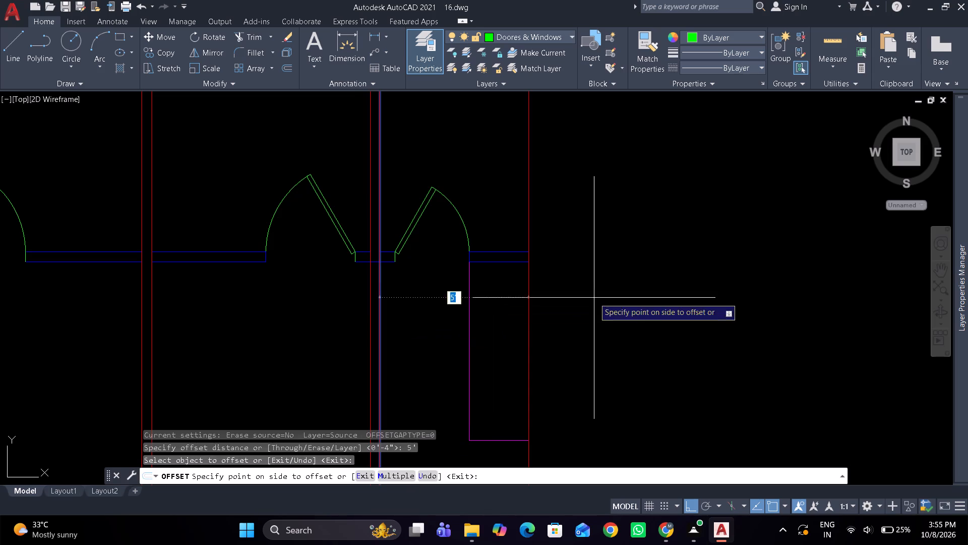
left_click(616, 295)
key("space")
Offset the right outer wall's inner line 6" outward for the wall thickness.
scroll(508, 261, "up", 4)
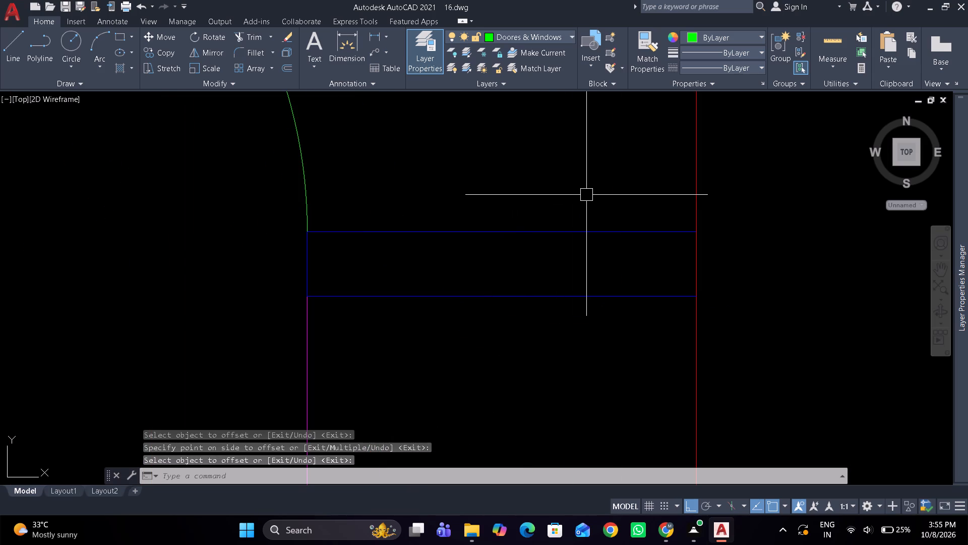
scroll(543, 194, "down", 6)
scroll(266, 320, "up", 2)
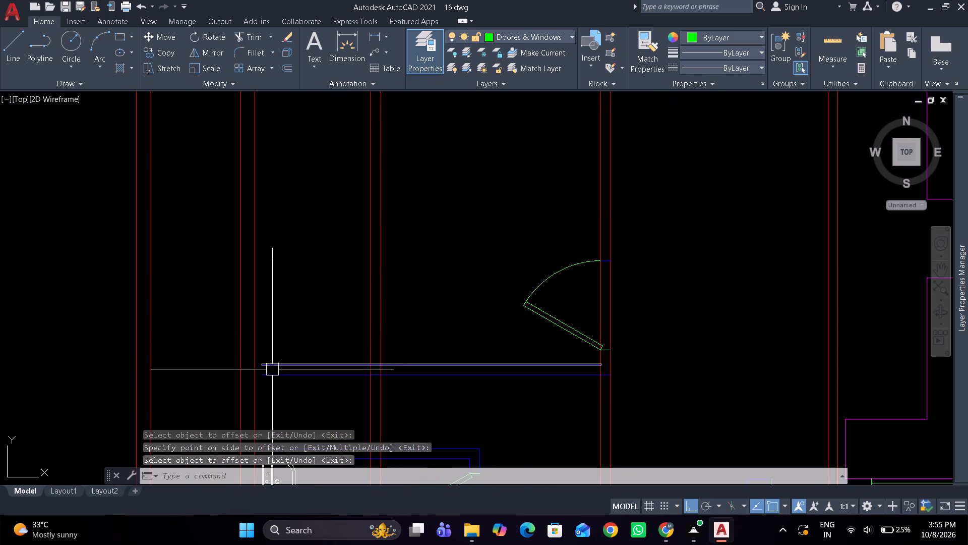
scroll(272, 380, "up", 2)
scroll(347, 265, "down", 4)
scroll(650, 166, "up", 1)
middle_click_drag(645, 169, 594, 239)
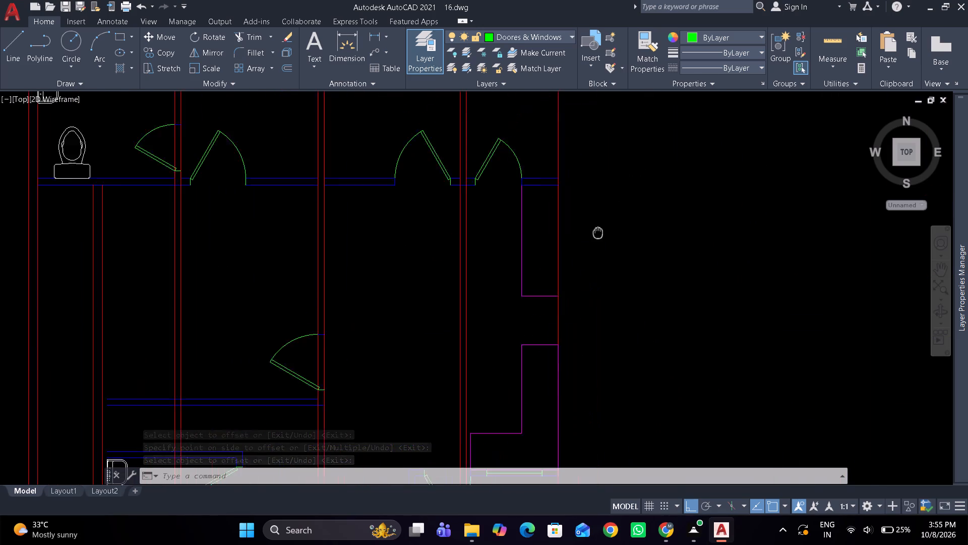
middle_click_drag(594, 239, 582, 256)
type("o 65")
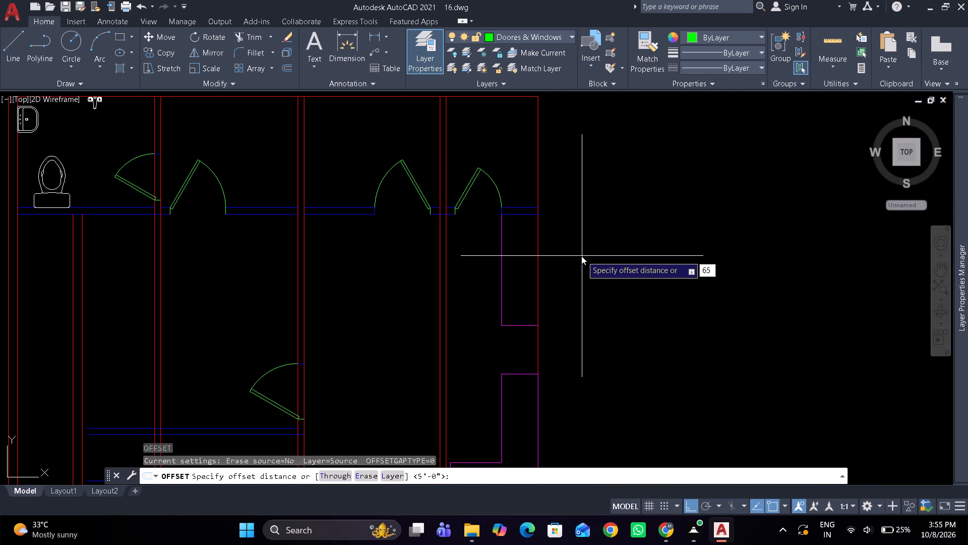
key("BackSpace")
key("shift+quotedbl")
key("Return")
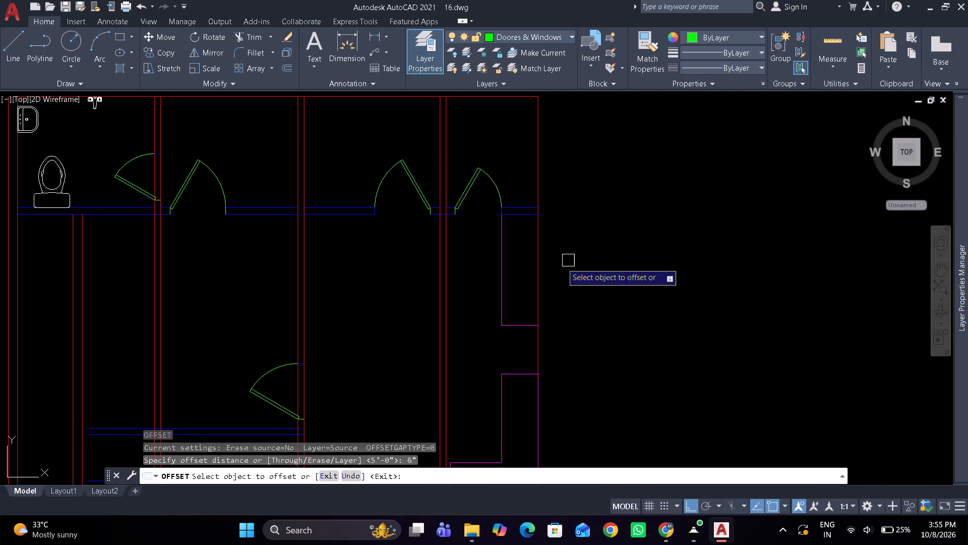
left_click_drag(534, 270, 552, 262)
left_click(602, 240)
key("space")
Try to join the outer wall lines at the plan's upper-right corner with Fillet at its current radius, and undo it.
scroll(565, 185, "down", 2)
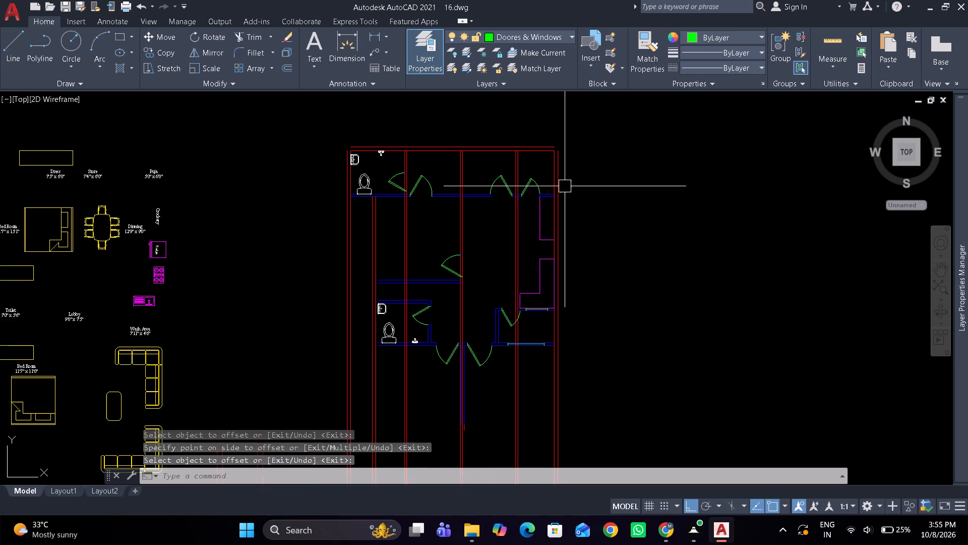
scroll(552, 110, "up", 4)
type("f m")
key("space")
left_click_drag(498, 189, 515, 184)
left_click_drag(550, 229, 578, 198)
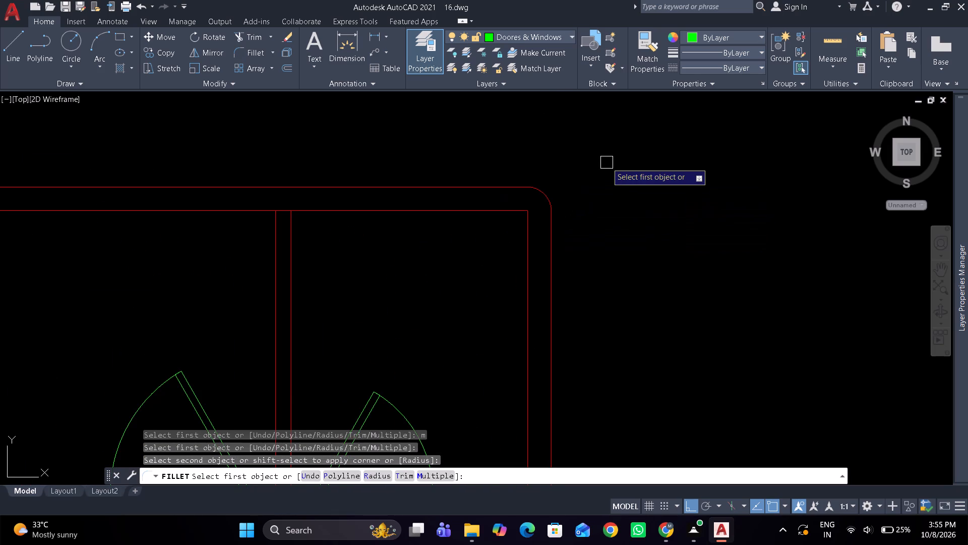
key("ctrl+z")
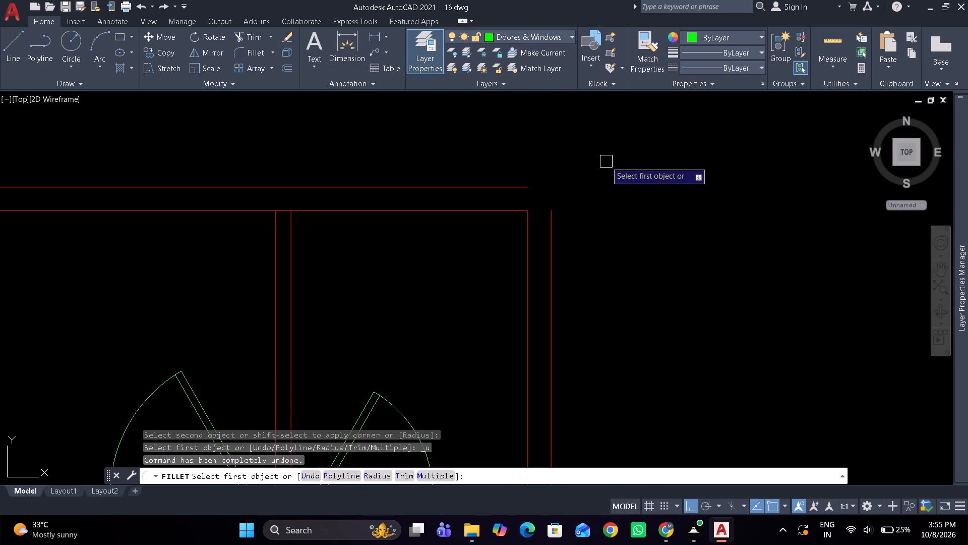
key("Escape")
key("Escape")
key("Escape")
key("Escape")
Fillet the outer wall lines at the plan's upper-right and upper-left corners with radius 0 in Multiple mode.
type("f r 0 m")
key("space")
left_click_drag(555, 222, 547, 212)
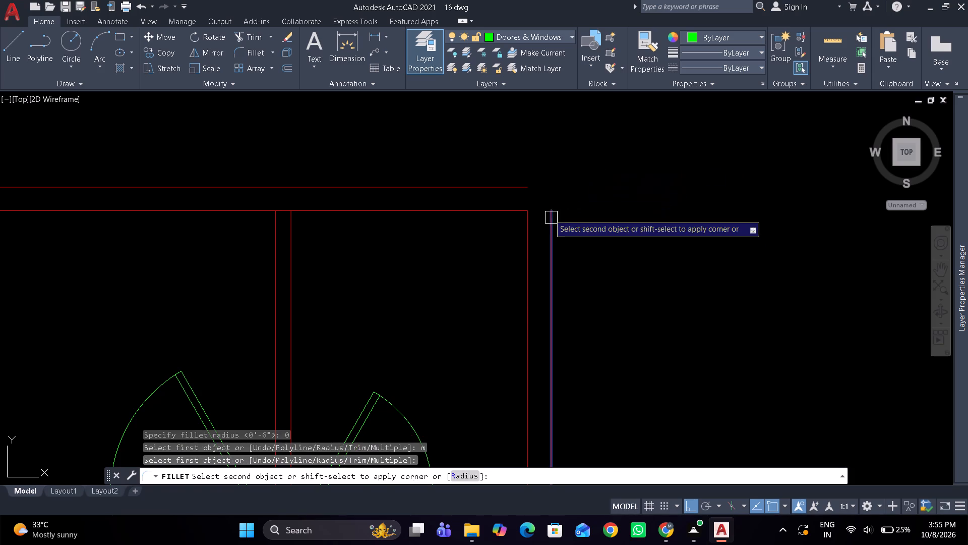
left_click(519, 186)
scroll(504, 185, "down", 3)
scroll(193, 194, "up", 3)
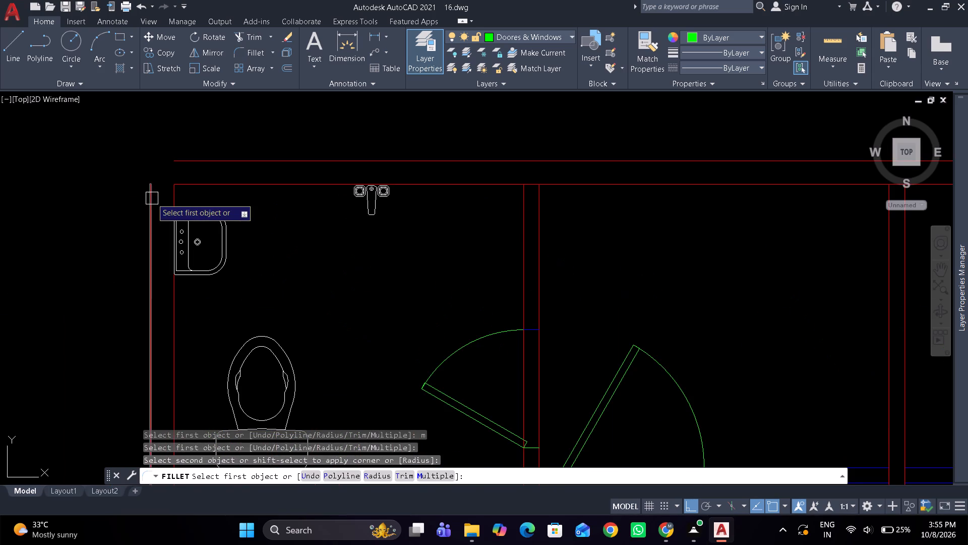
left_click(152, 198)
left_click_drag(192, 162, 215, 145)
key("space")
scroll(325, 113, "down", 5)
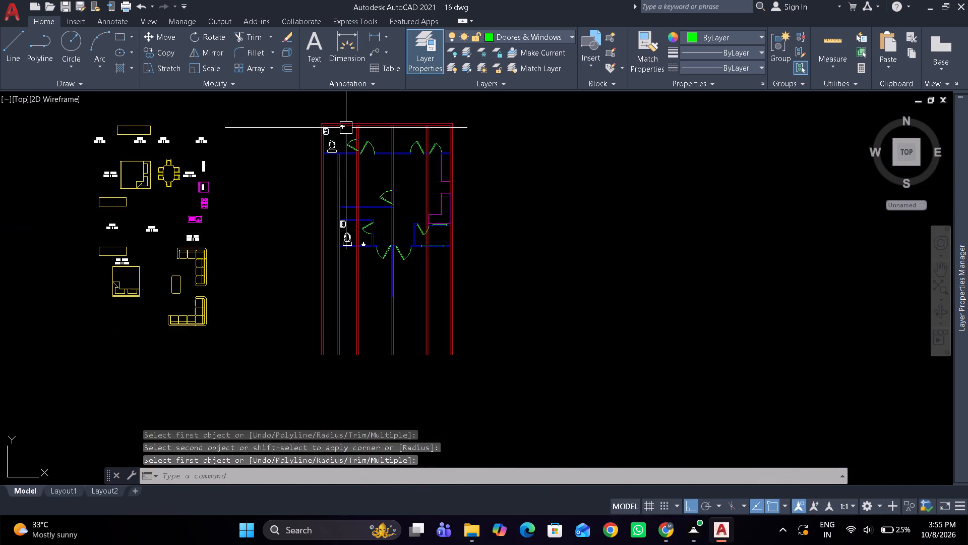
Erase the three red vertical partition wall pairs inside the plan and the leftover short red line at the central blue wall's lower end.
scroll(404, 312, "up", 3)
left_click_drag(495, 352, 476, 351)
scroll(281, 354, "down", 1)
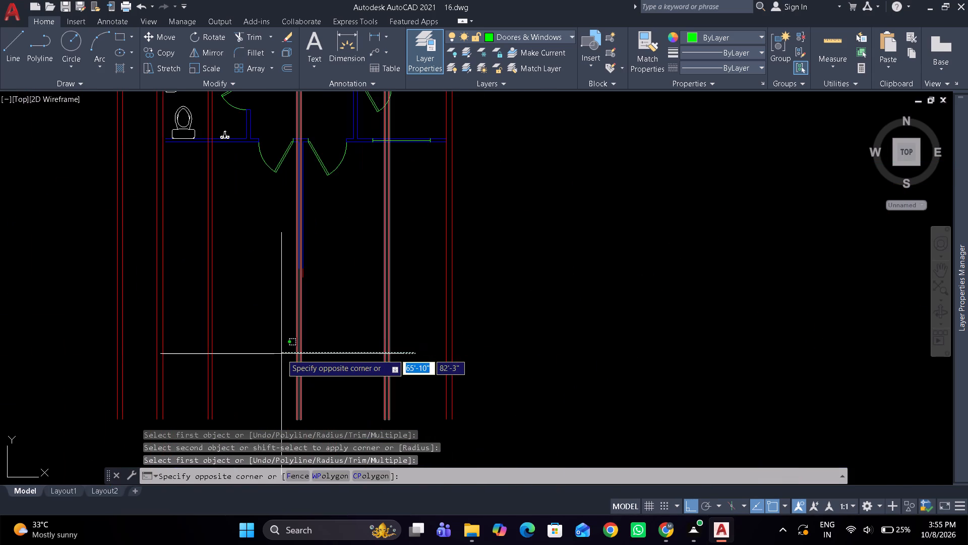
left_click(176, 338)
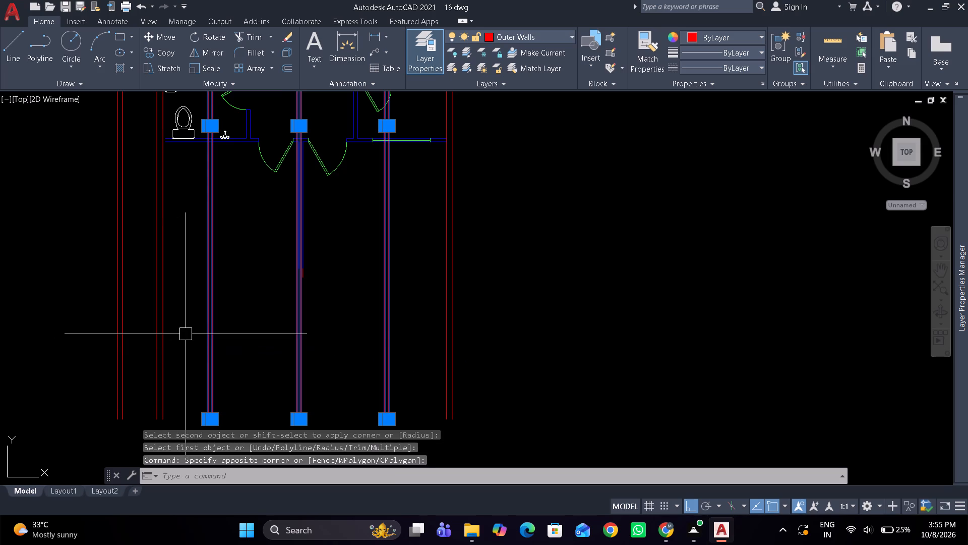
type("e")
key("space")
scroll(304, 298, "up", 2)
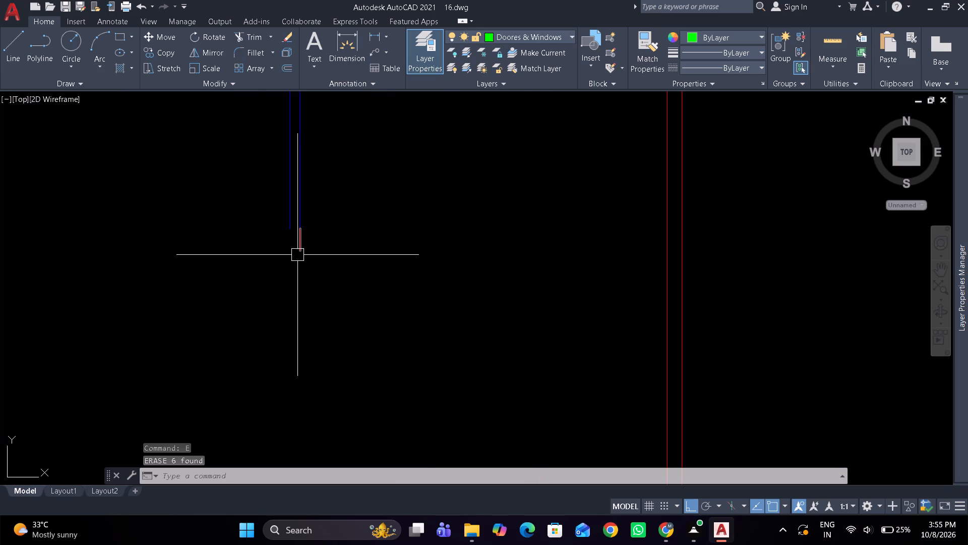
left_click(297, 254)
key("space")
scroll(217, 261, "down", 3)
middle_click_drag(218, 262, 281, 401)
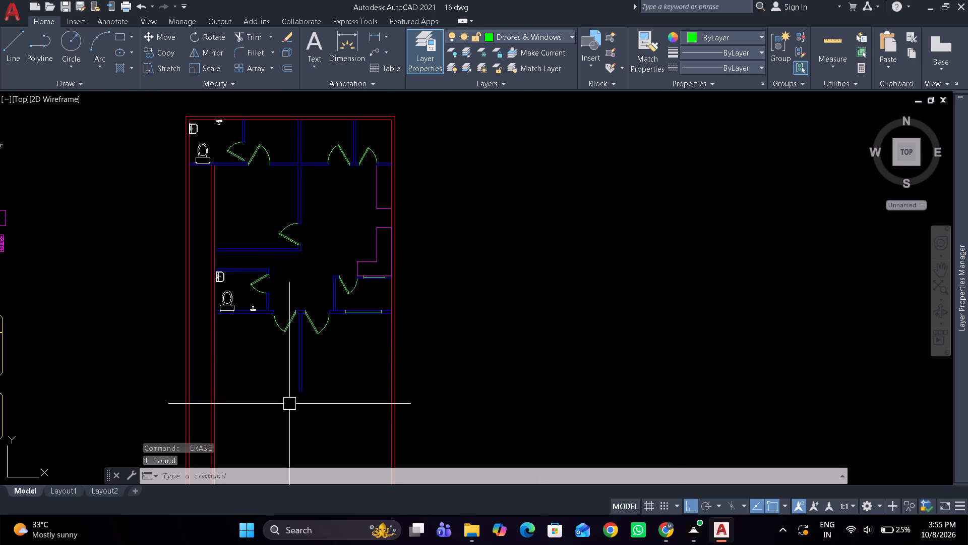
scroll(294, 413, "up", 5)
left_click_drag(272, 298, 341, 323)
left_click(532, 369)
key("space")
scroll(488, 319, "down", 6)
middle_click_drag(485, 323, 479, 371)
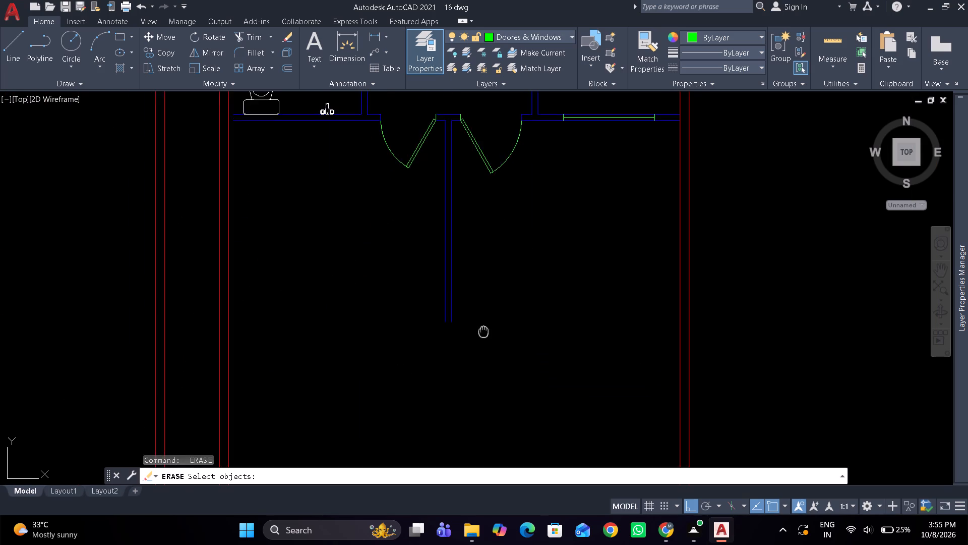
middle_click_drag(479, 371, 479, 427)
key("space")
Select all similar door blocks in the plan and move them out to the empty area left of the furniture blocks.
scroll(466, 269, "down", 2)
middle_click_drag(466, 269, 466, 404)
scroll(429, 231, "up", 3)
left_click(398, 212)
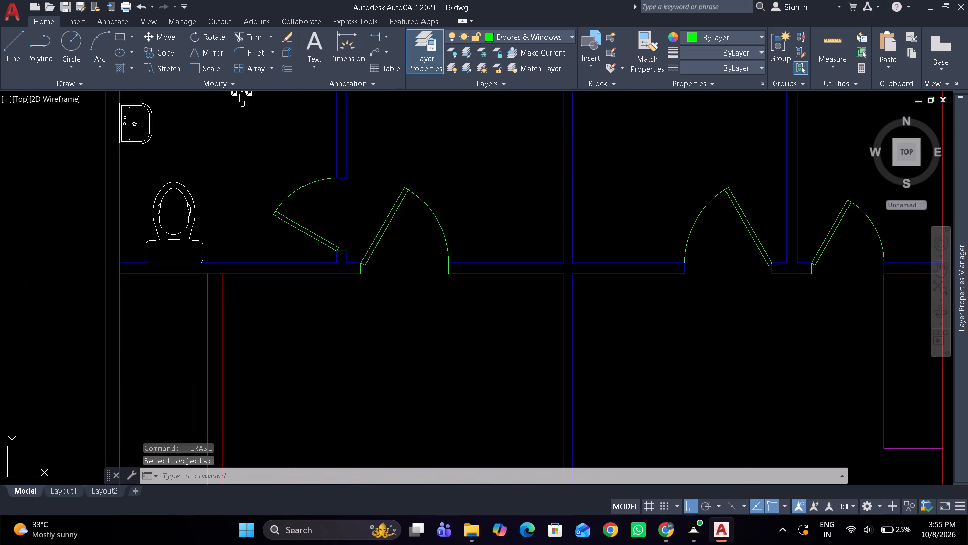
right_click(313, 340)
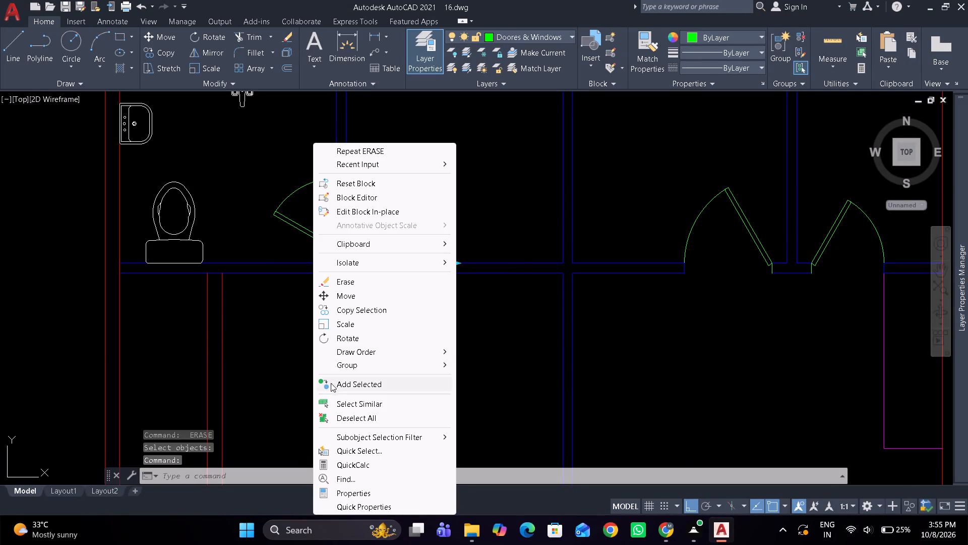
left_click(342, 405)
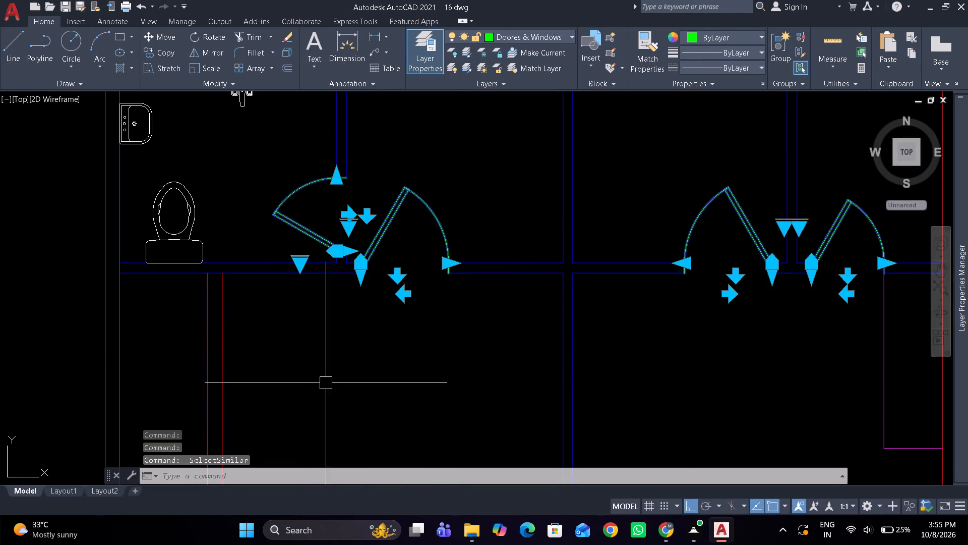
scroll(318, 371, "down", 5)
key("m")
key("space")
left_click_drag(390, 231, 377, 232)
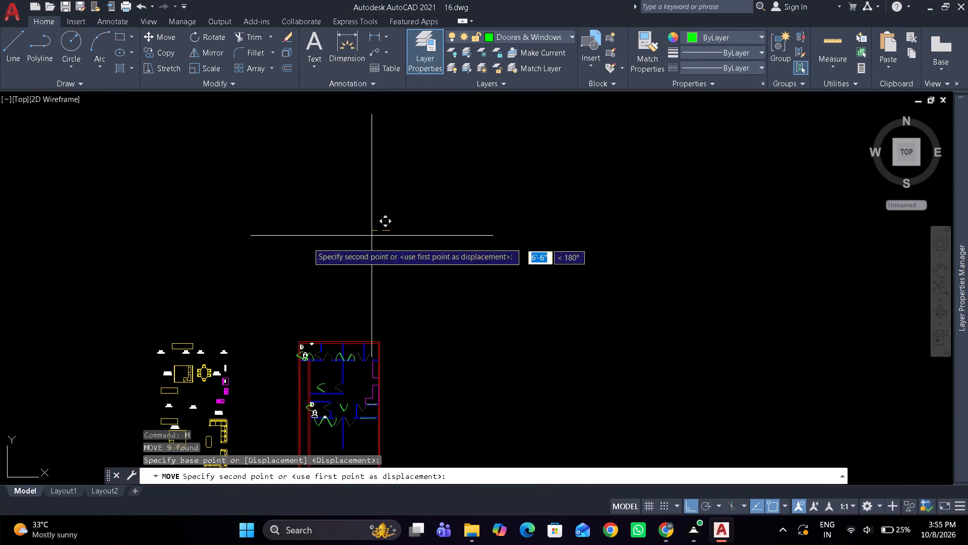
left_click(142, 252)
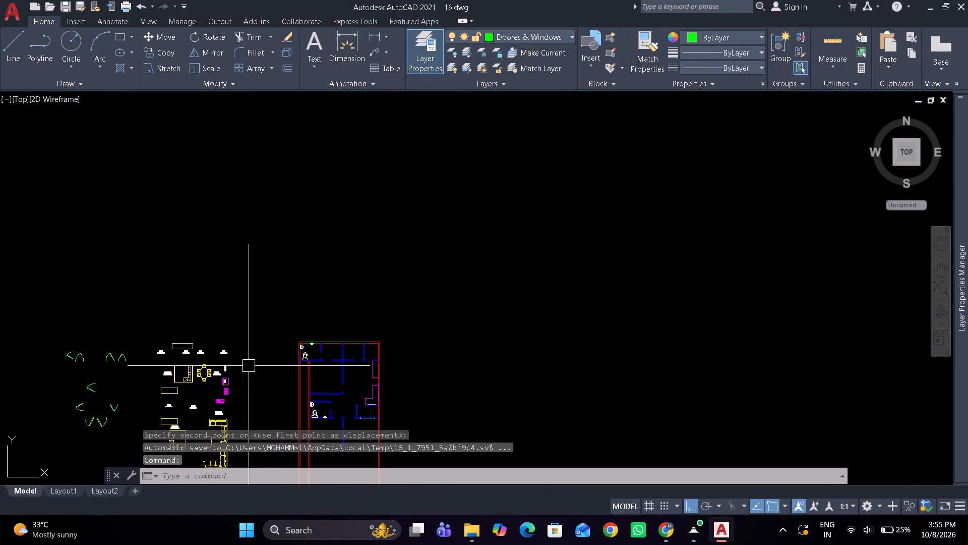
Offset the top outer wall's inner line 6' downward to locate the upper rooms' lower wall.
scroll(336, 355, "up", 4)
middle_click_drag(257, 411, 277, 236)
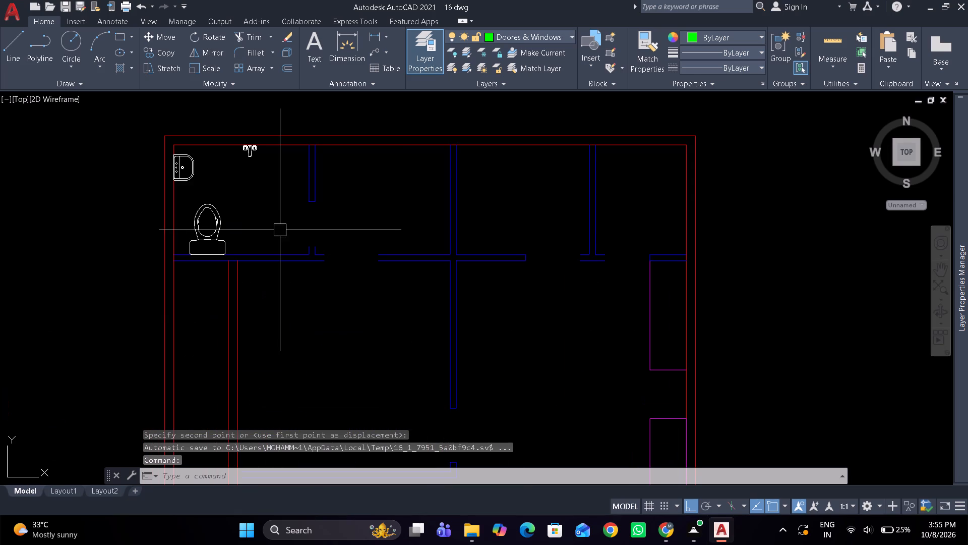
key("o")
key("space")
middle_click_drag(355, 187, 352, 176)
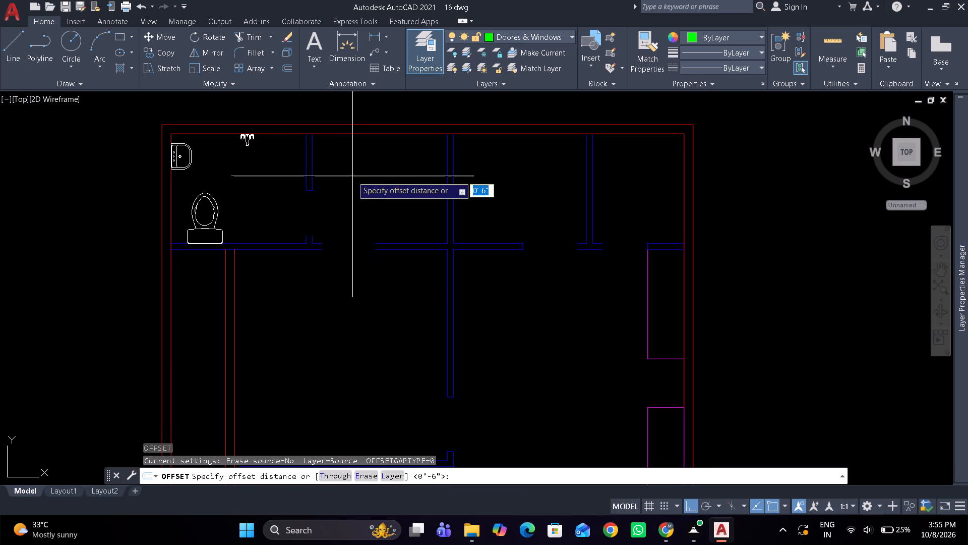
type("6'")
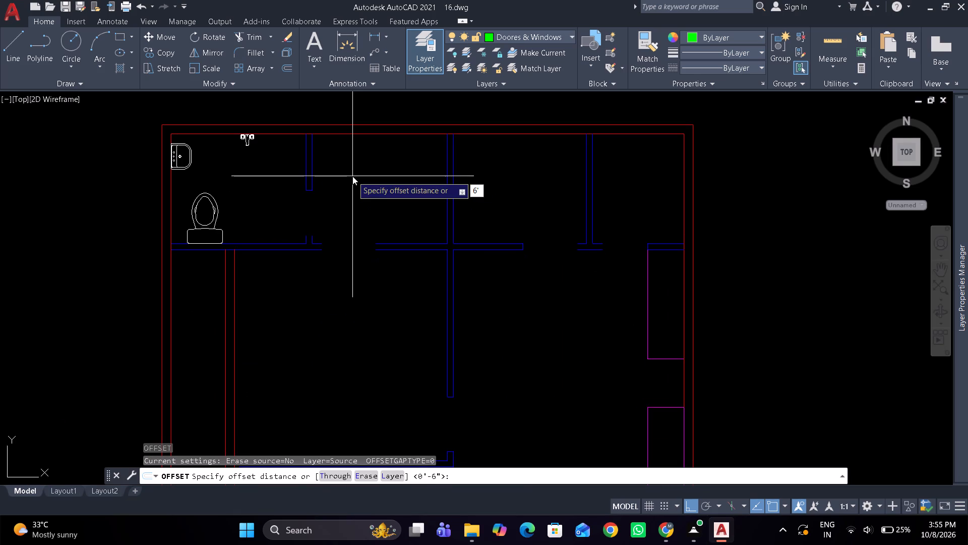
key("space")
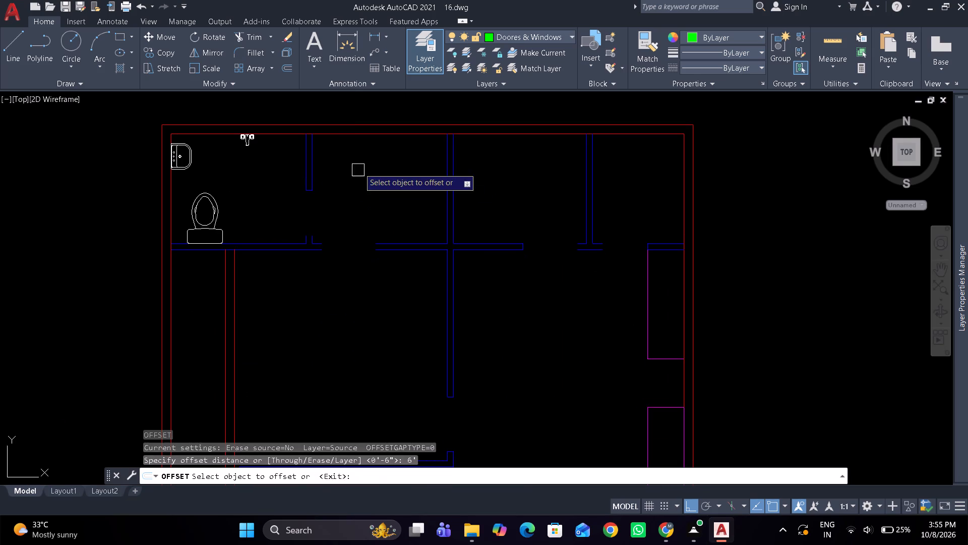
left_click(374, 140)
scroll(347, 213, "up", 2)
left_click(345, 235)
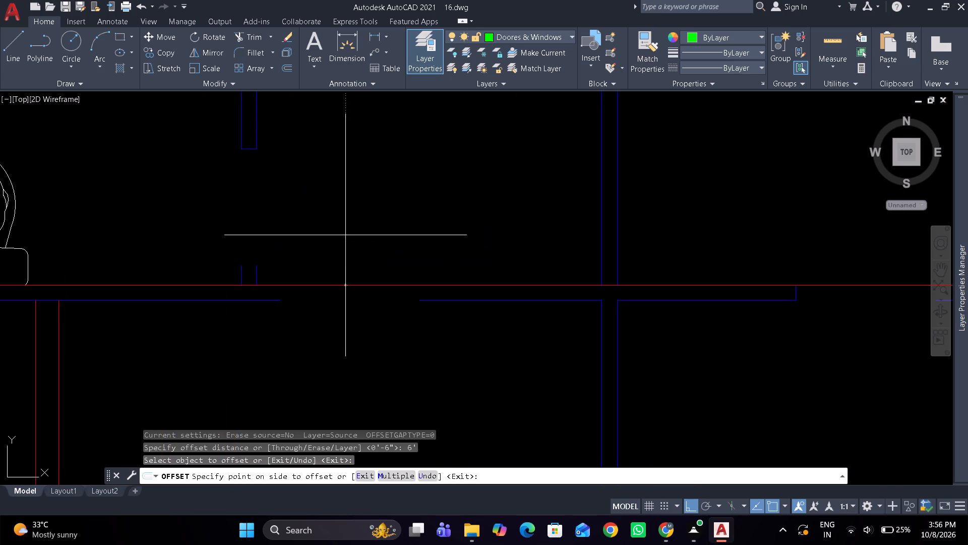
key("space")
Offset the new horizontal wall line 4" downward for the partition wall thickness.
key("space")
type("4")
type("';")
key("Return")
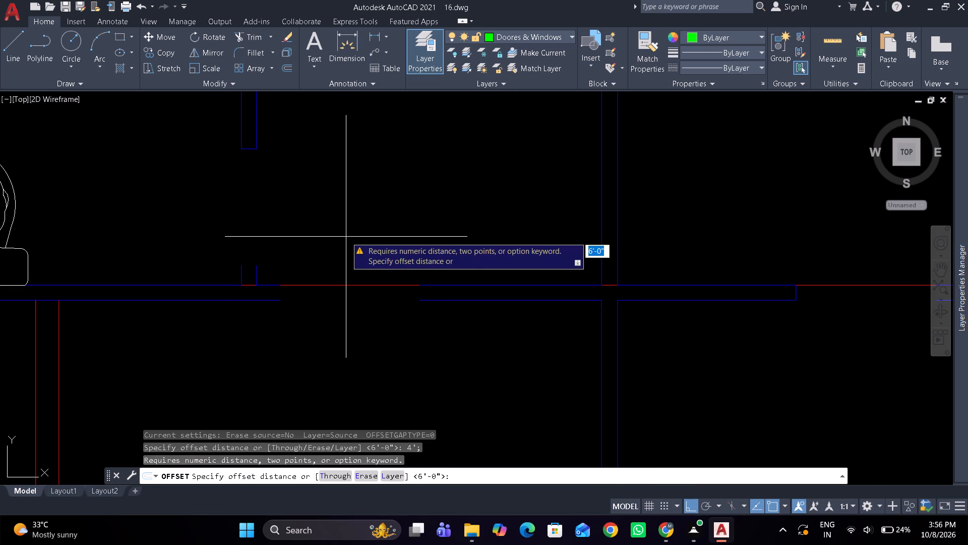
type("4\"")
key("Return")
left_click(348, 281)
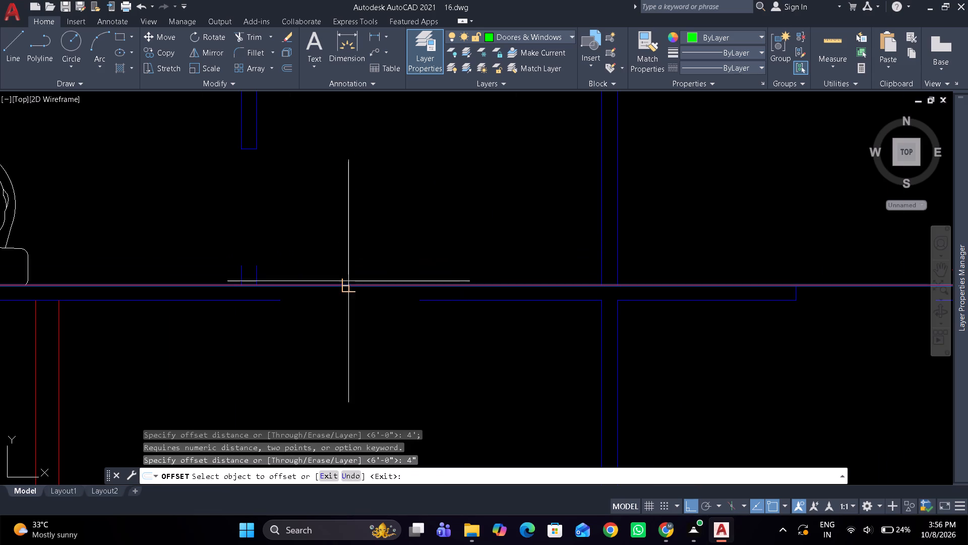
left_click(342, 338)
key("space")
Offset the new partition's lower line 15'1" downward as a reference line for the next horizontal wall.
key("space")
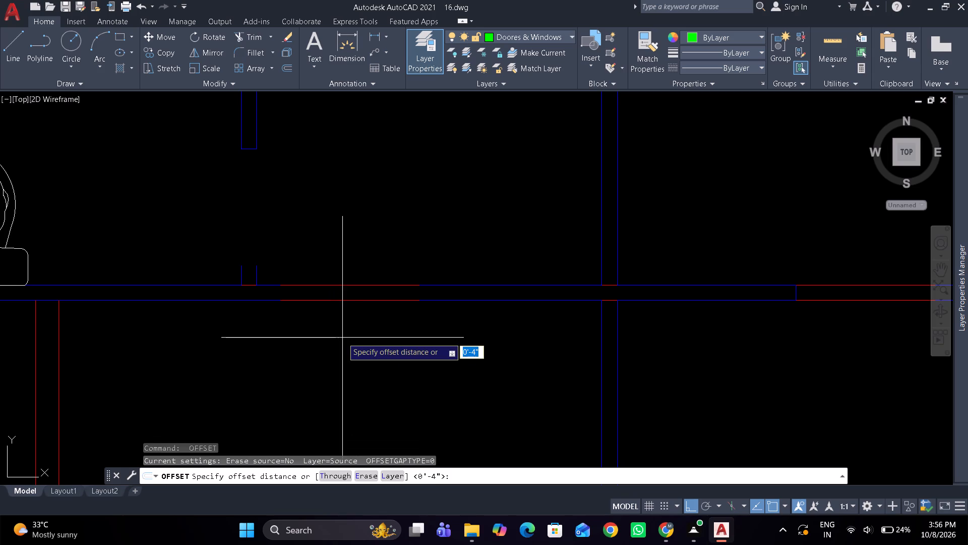
key("1")
type("5'1")
key("shift+quotedbl")
key("Return")
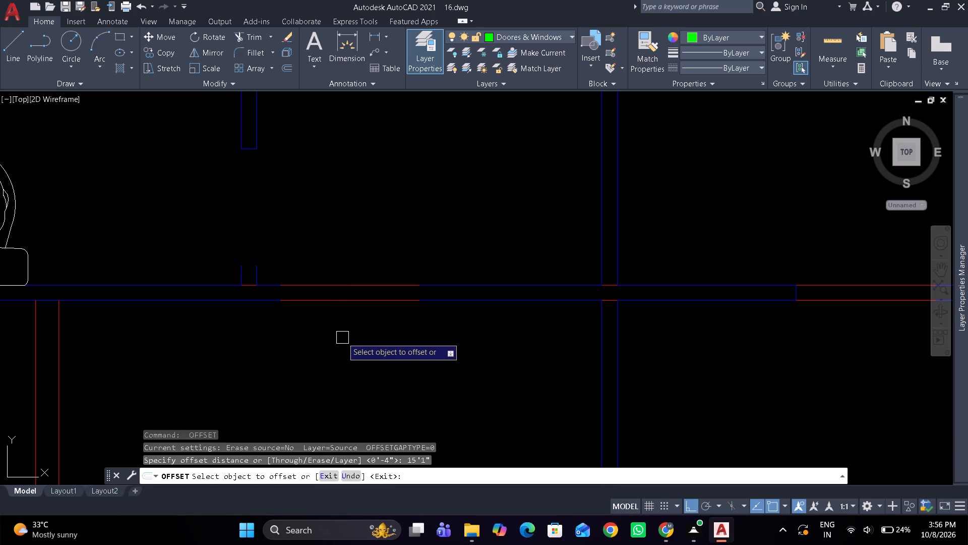
left_click(343, 307)
left_click(343, 302)
scroll(341, 334, "down", 4)
middle_click_drag(341, 334, 334, 240)
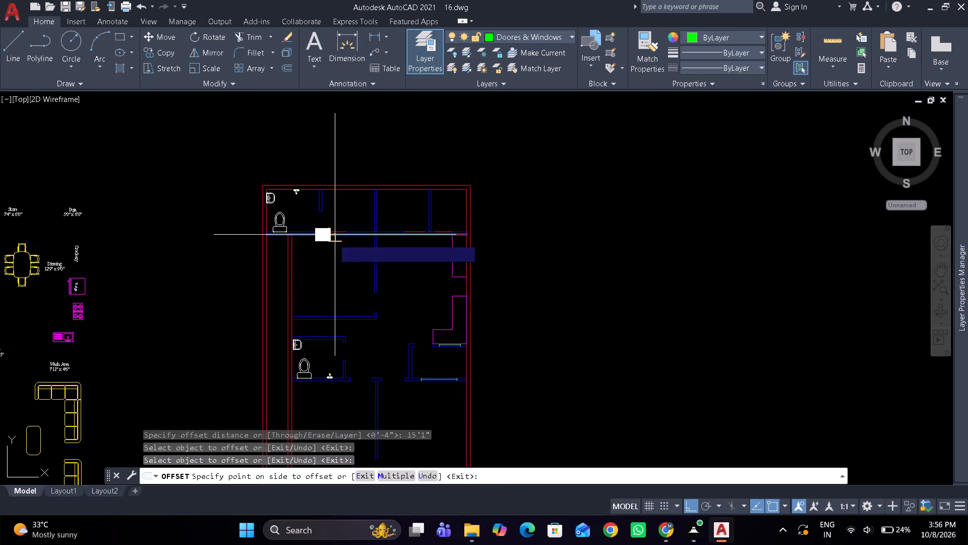
scroll(334, 301, "up", 1)
middle_click_drag(341, 348, 341, 287)
scroll(345, 333, "up", 2)
left_click(308, 328)
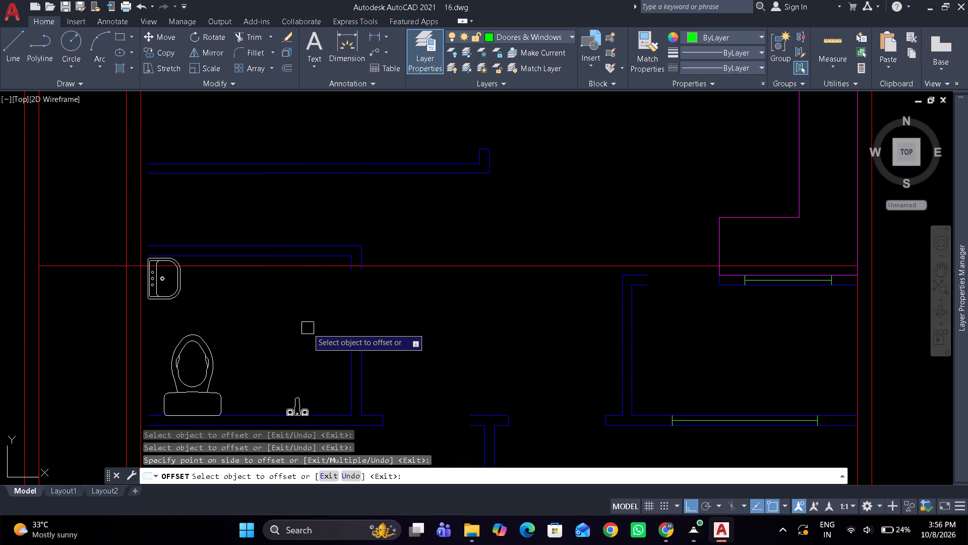
key("space")
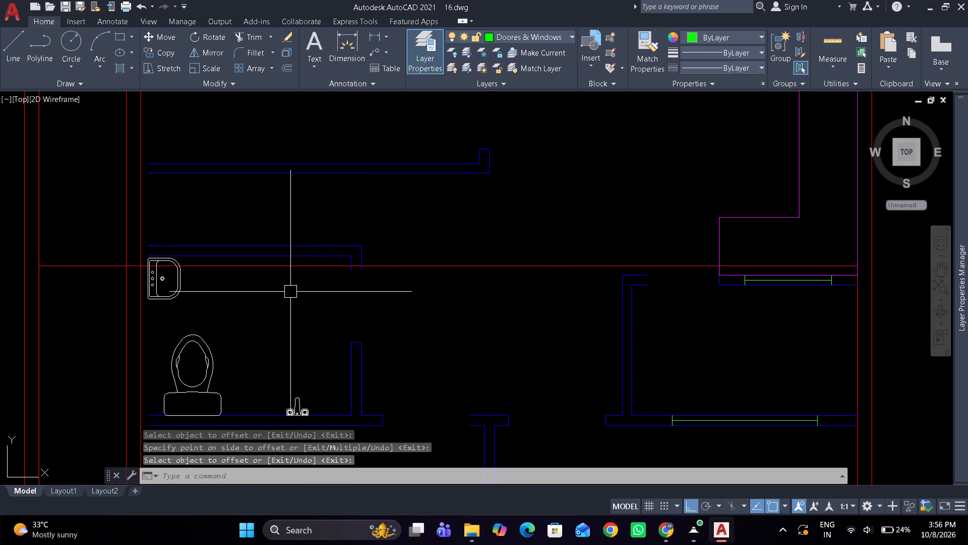
Move the lower walls, fixtures, windows and L-shaped counter, placing the upper horizontal wall's left end where the reference line meets the inner left wall's right face.
scroll(284, 283, "down", 2)
left_click(209, 219)
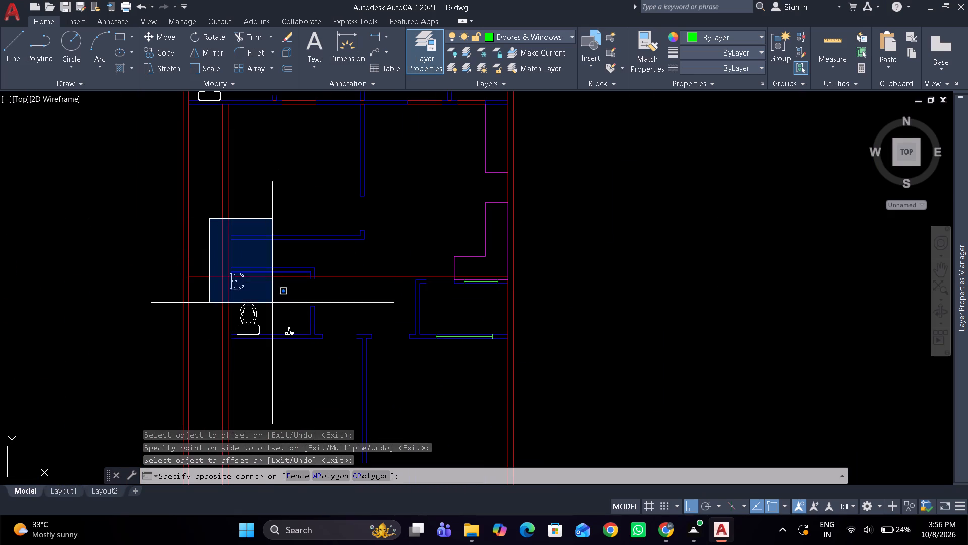
middle_click_drag(386, 389, 384, 333)
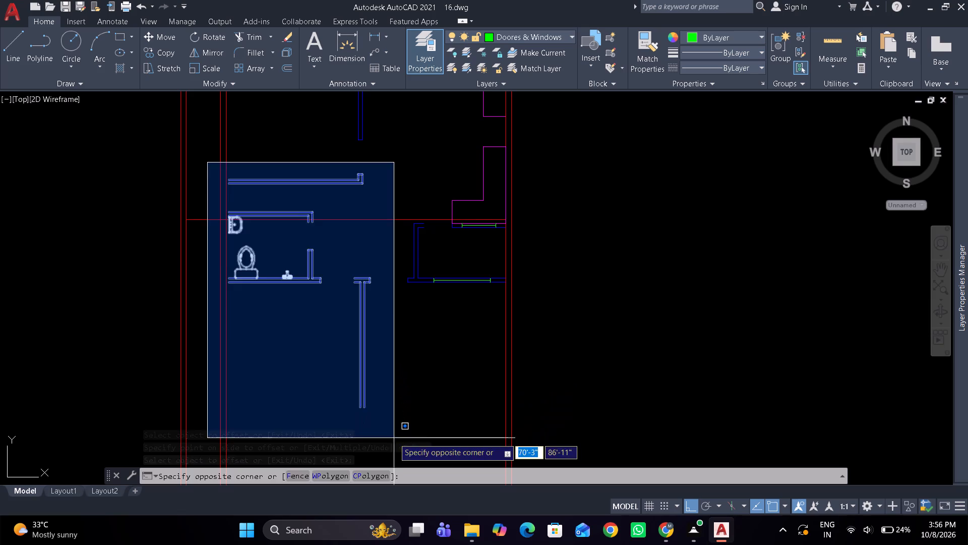
left_click_drag(394, 438, 394, 423)
scroll(386, 234, "up", 2)
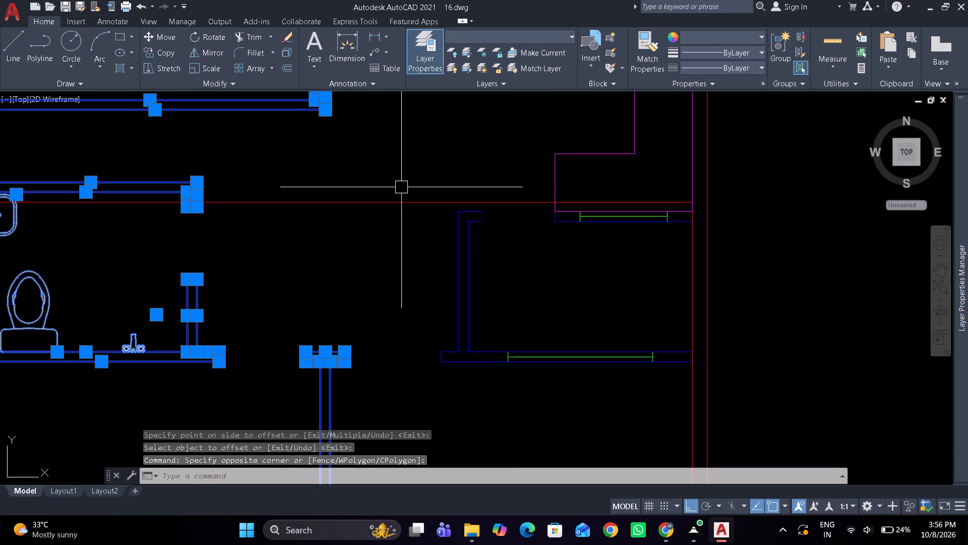
scroll(414, 205, "up", 2)
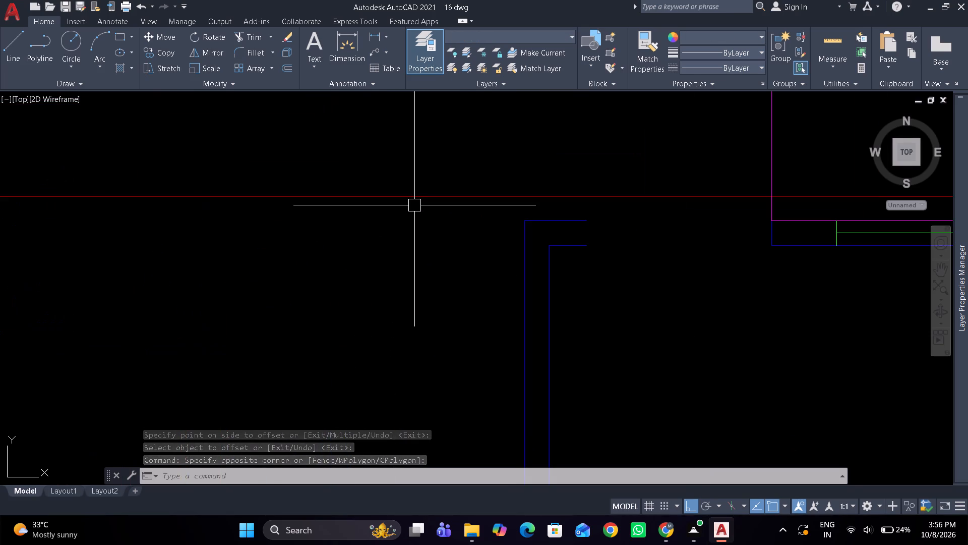
left_click(414, 205)
scroll(414, 205, "down", 2)
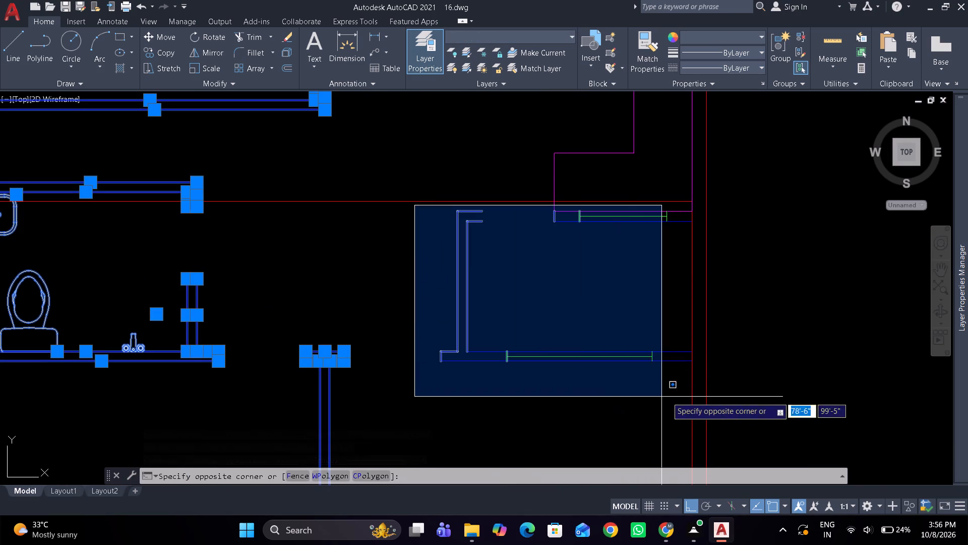
left_click(756, 400)
scroll(741, 316, "down", 2)
middle_click_drag(731, 331, 729, 340)
left_click_drag(636, 194, 650, 208)
left_click(772, 338)
key("m")
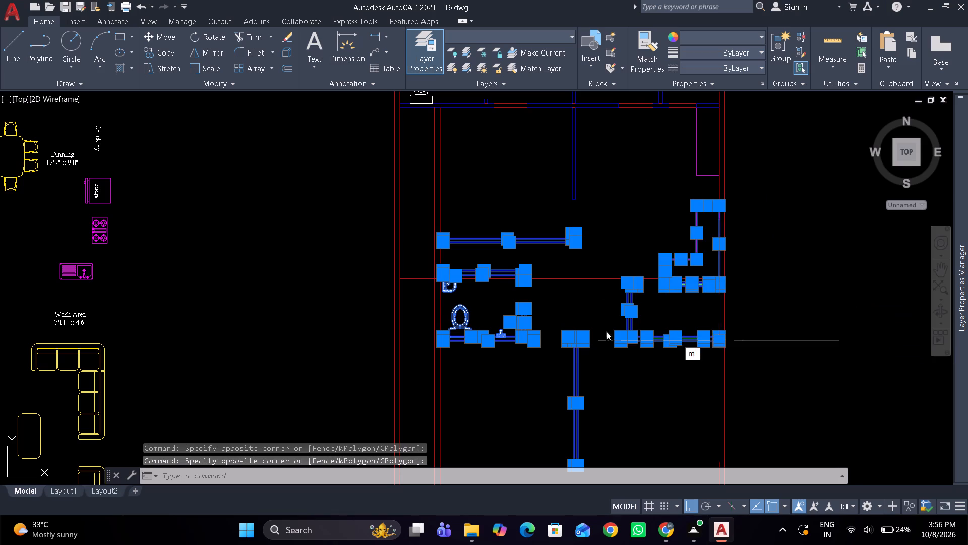
key("space")
scroll(394, 230, "up", 3)
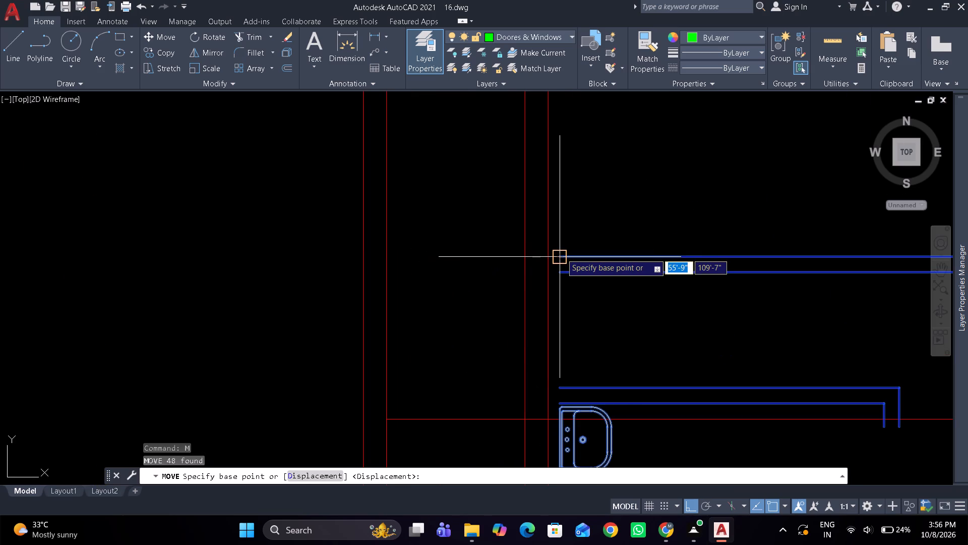
left_click(561, 253)
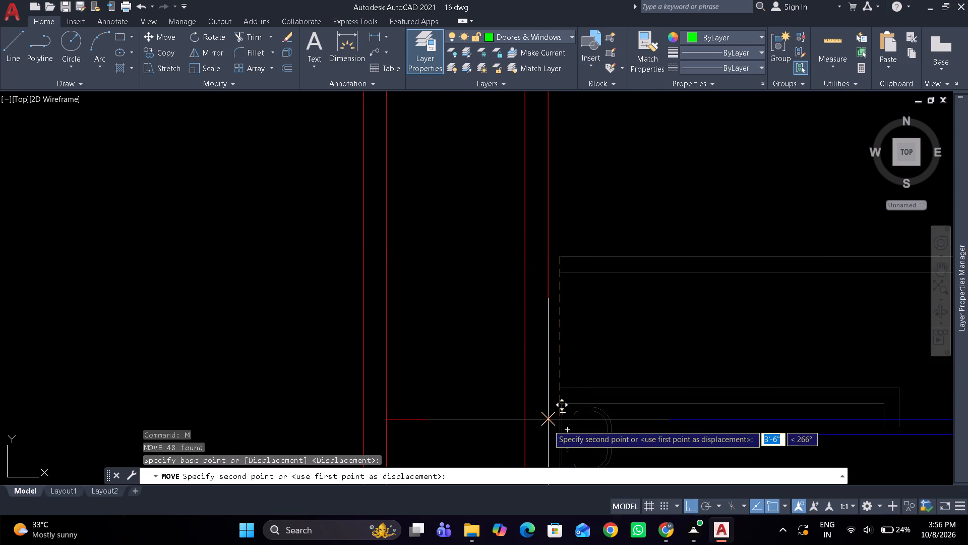
left_click(548, 425)
Erase the red horizontal reference line running across the plan.
scroll(520, 294, "down", 3)
middle_click_drag(509, 284, 388, 245)
left_click_drag(383, 285, 379, 273)
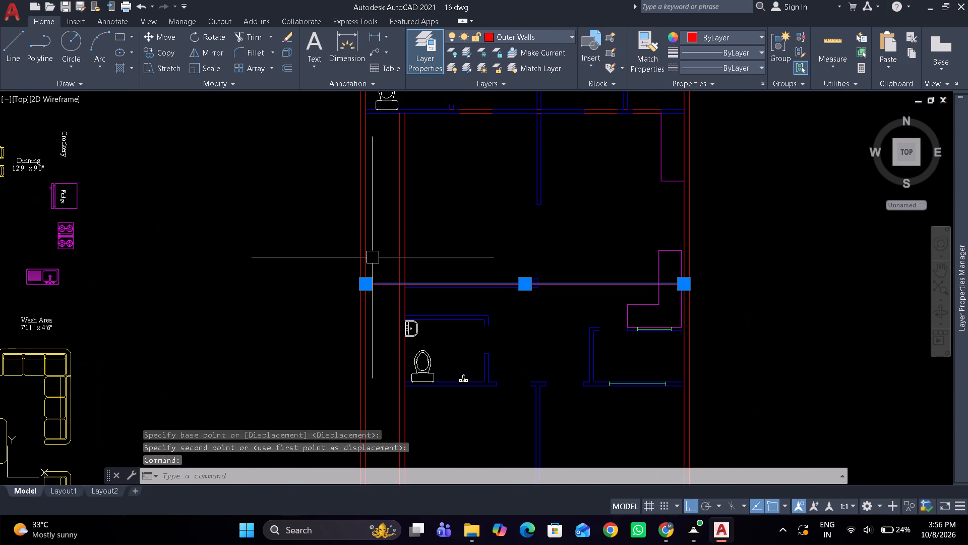
type("e")
key("space")
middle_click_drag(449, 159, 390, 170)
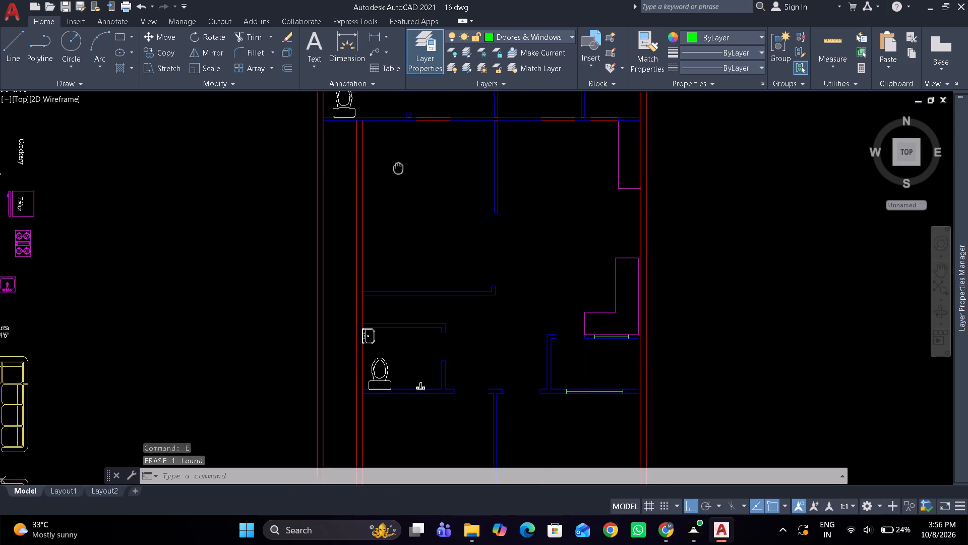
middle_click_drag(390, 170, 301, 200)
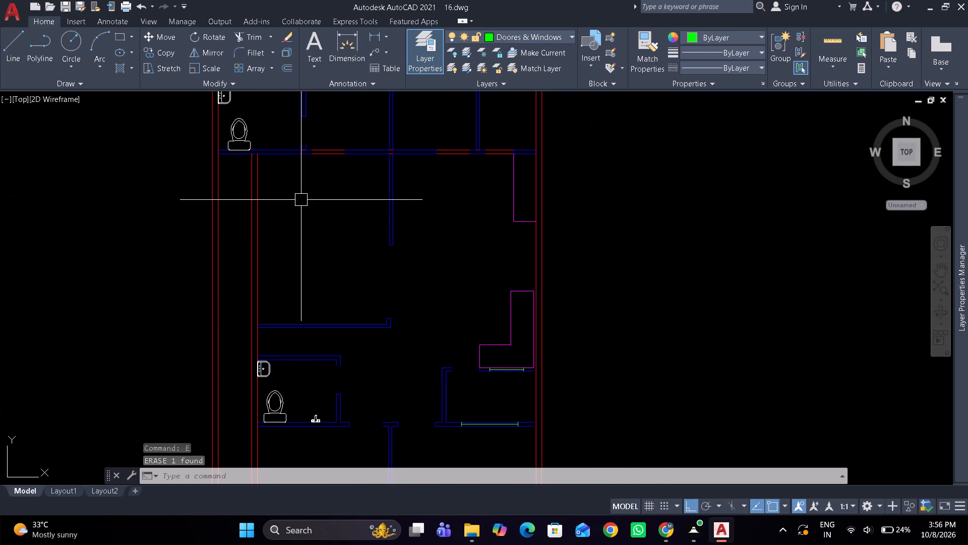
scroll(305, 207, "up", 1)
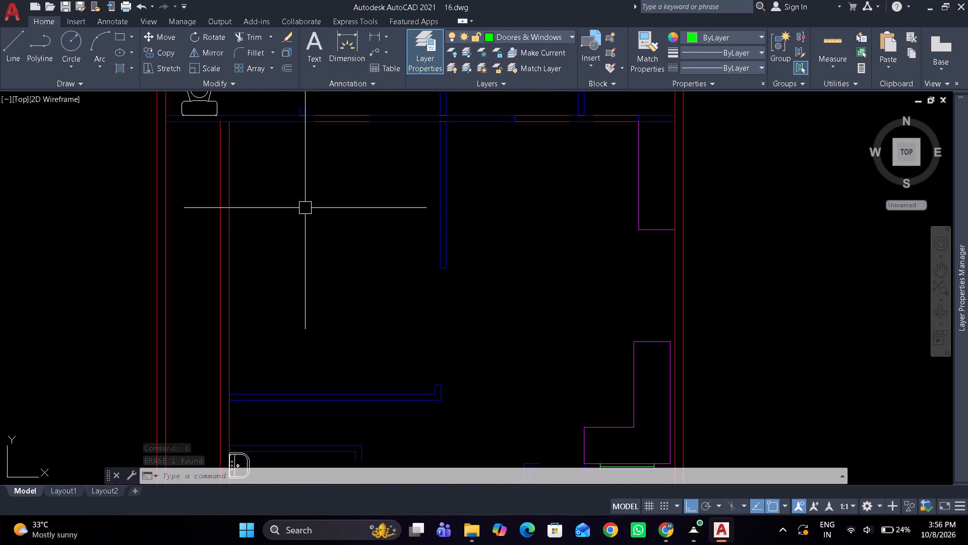
Offset the inner left wall's right face 11'7" to the right as a reference line for the middle vertical partition.
type("o")
key("space")
key("1")
type("1'7")
key("shift+quotedbl")
key("Return")
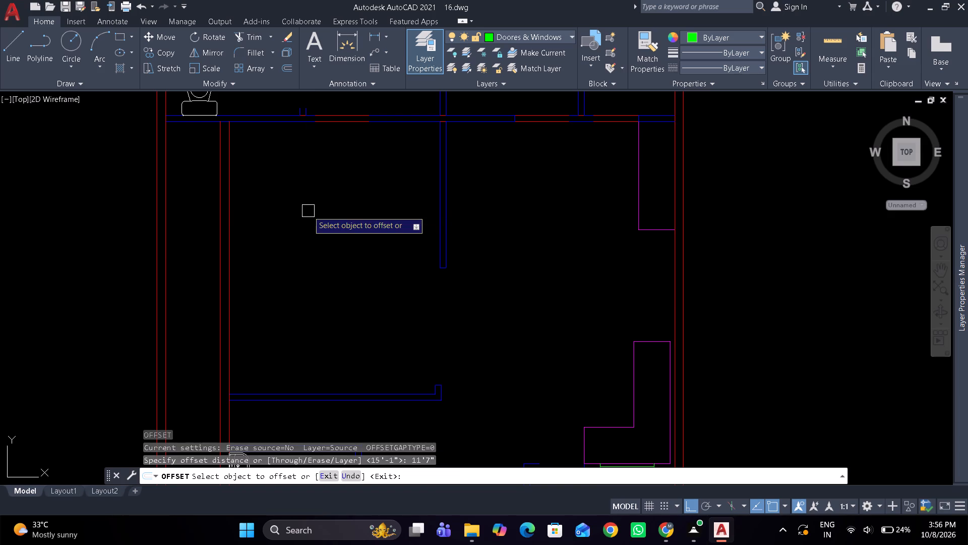
left_click_drag(231, 249, 271, 233)
left_click(370, 213)
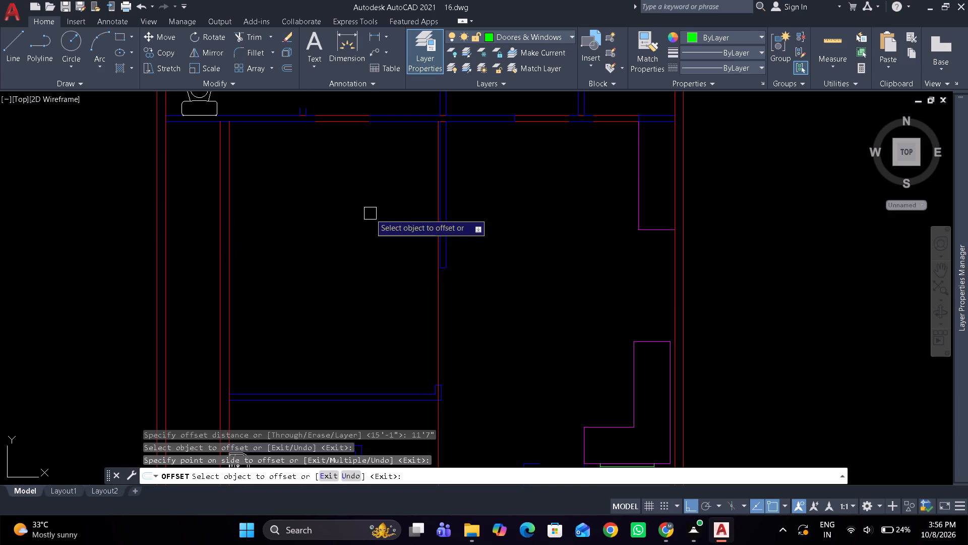
key("space")
Move the middle vertical partition, its lower stub and the T-shaped wall below so the stub's left face meets the 11'7" reference line.
scroll(450, 119, "up", 4)
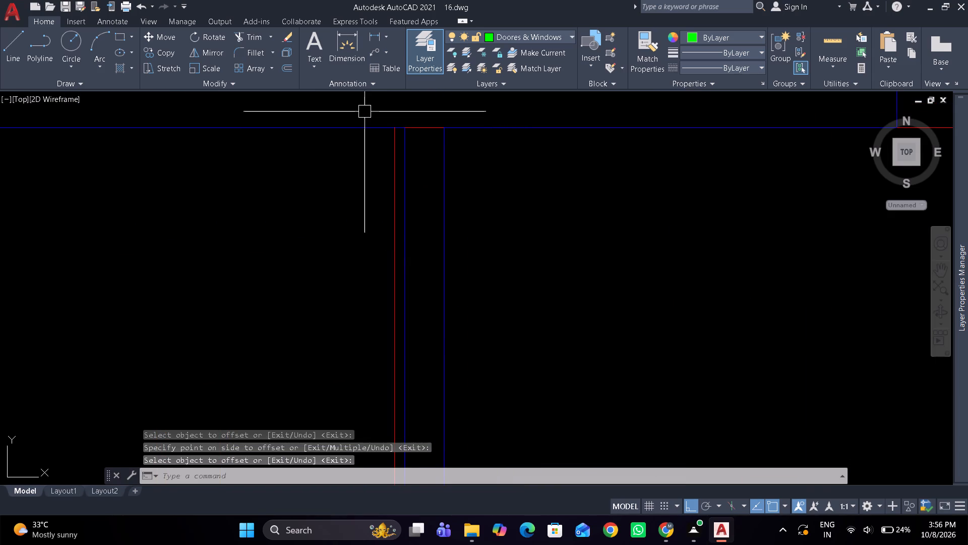
left_click(365, 112)
scroll(367, 112, "down", 4)
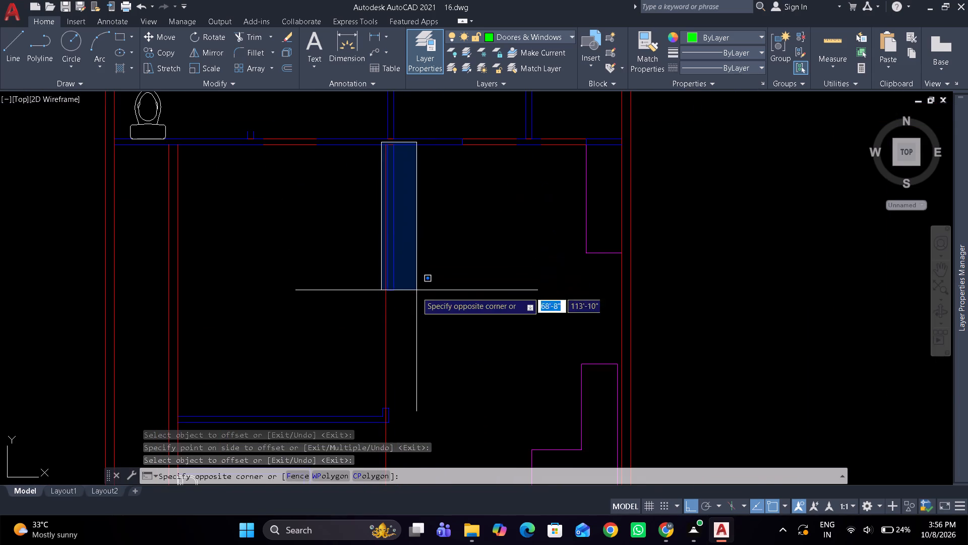
middle_click_drag(418, 320, 410, 211)
left_click(410, 339)
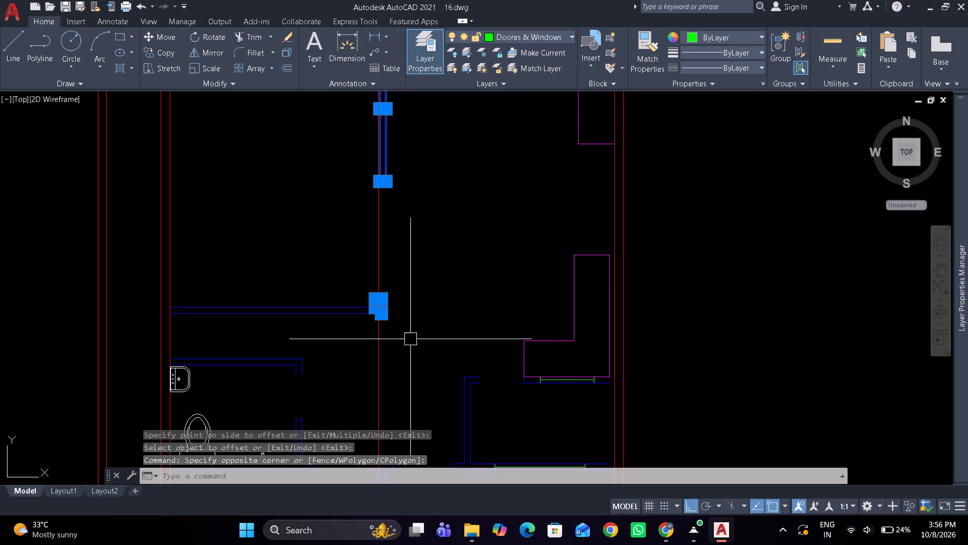
middle_click_drag(410, 335, 406, 171)
left_click(335, 232)
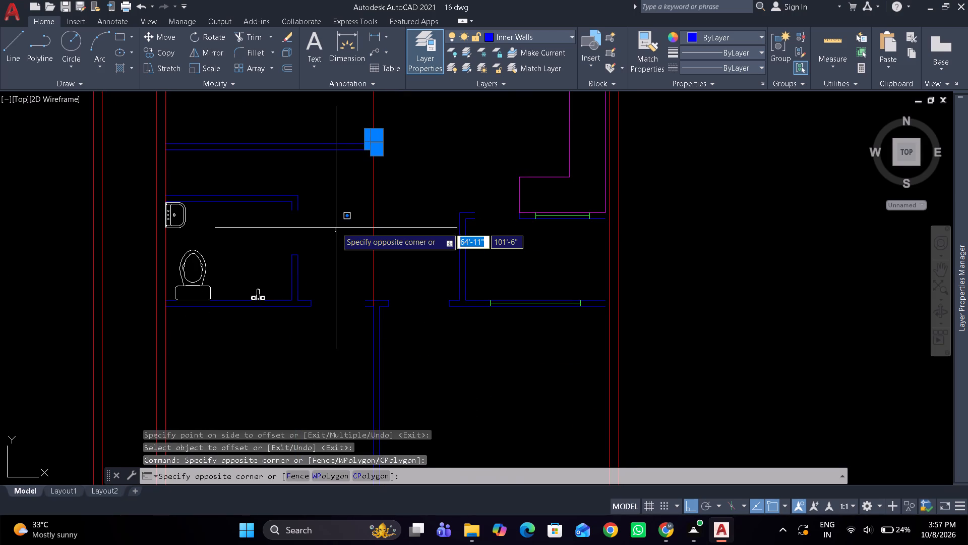
scroll(336, 228, "down", 2)
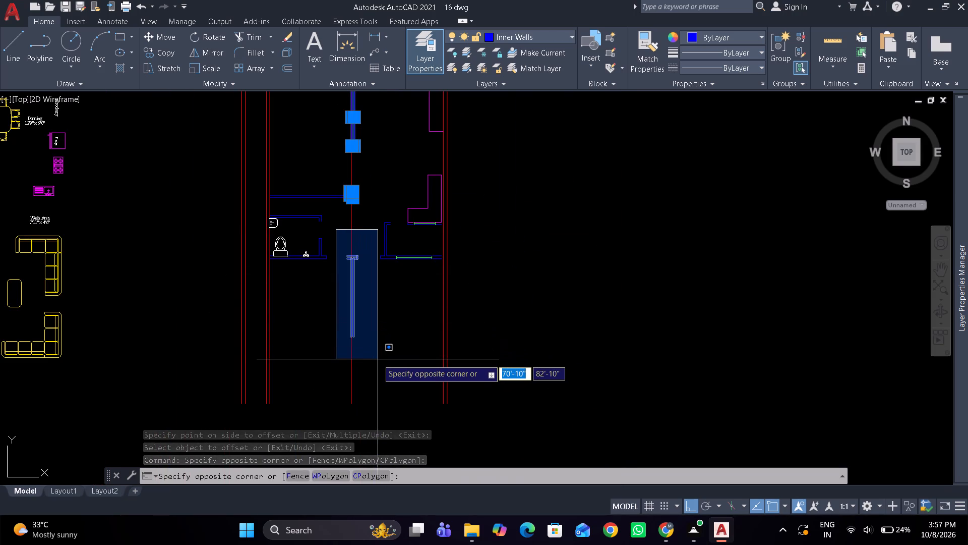
left_click(378, 359)
scroll(354, 195, "up", 7)
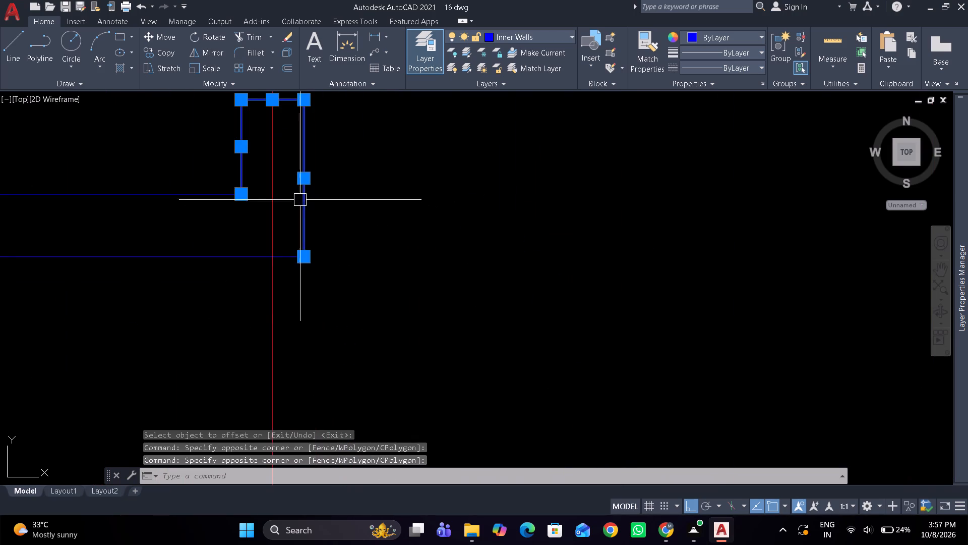
scroll(254, 184, "down", 1)
middle_click_drag(257, 197, 272, 257)
scroll(272, 257, "up", 2)
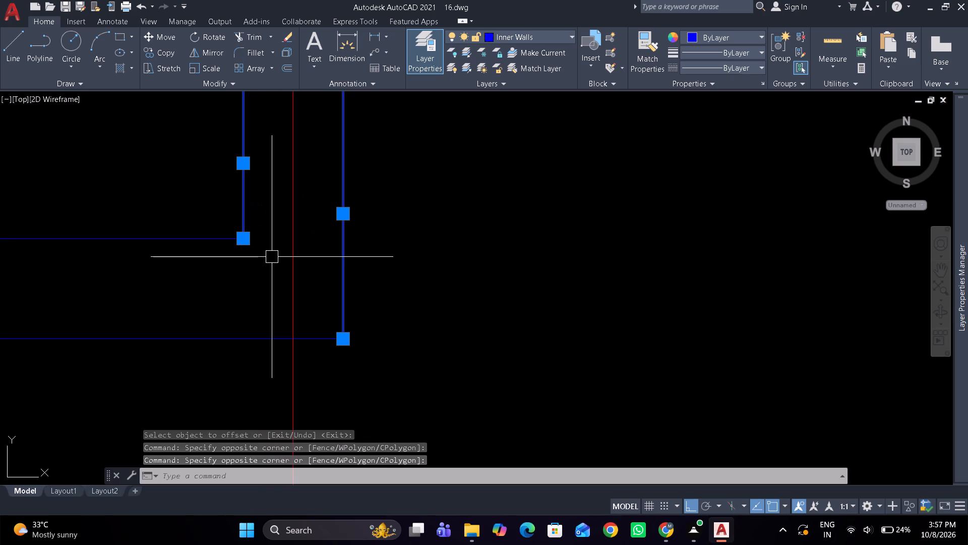
key("m")
key("space")
left_click(241, 243)
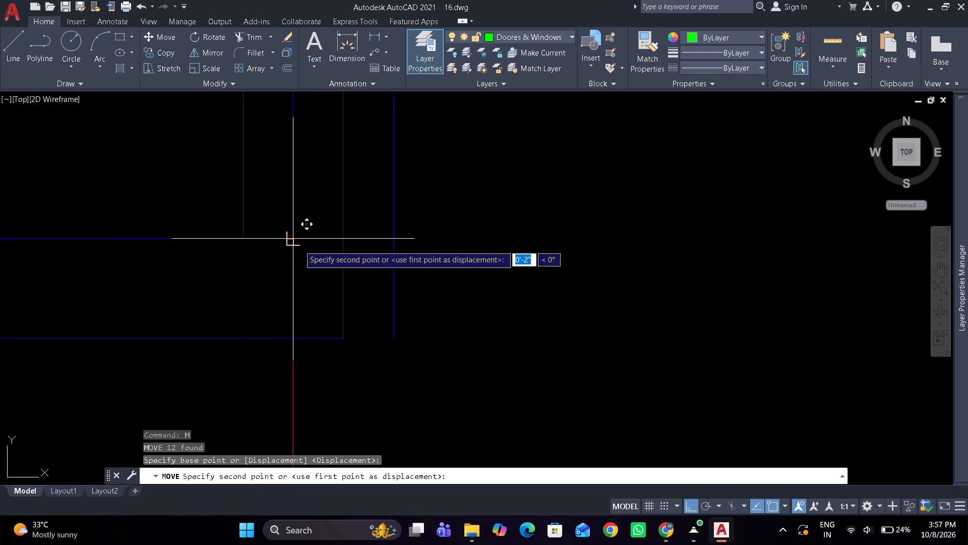
left_click(299, 245)
Move the upper vertical partition and the aligned wall lines below it, placing the partition's top-left corner on the 11'7" reference line.
scroll(293, 276, "down", 6)
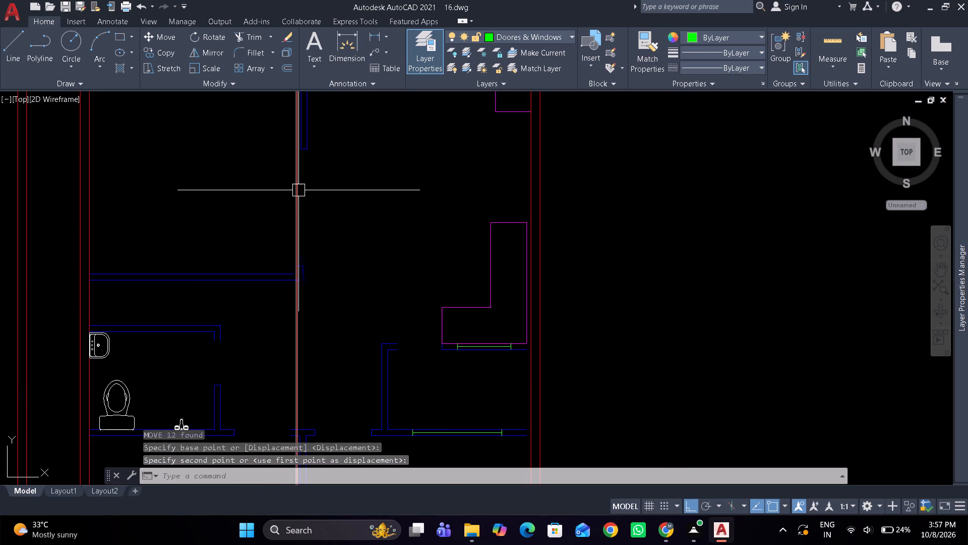
scroll(297, 155, "up", 1)
middle_click_drag(301, 235, 305, 378)
scroll(305, 378, "down", 2)
scroll(292, 270, "up", 4)
scroll(332, 200, "up", 1)
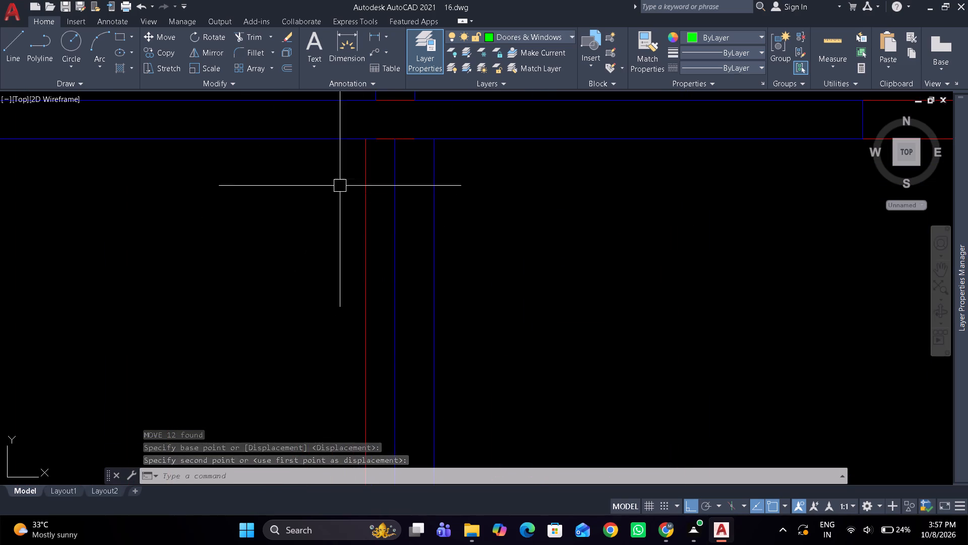
scroll(386, 132, "up", 1)
left_click(390, 123)
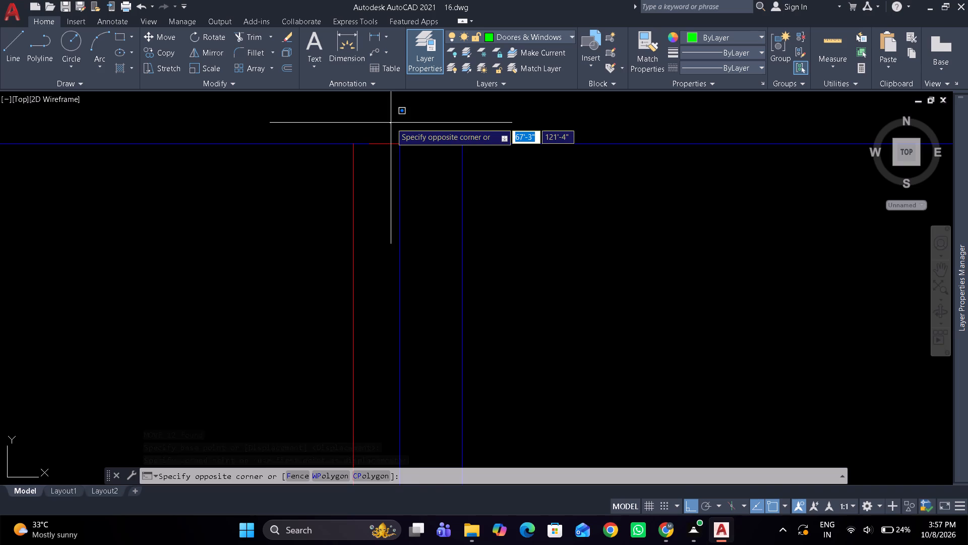
scroll(391, 123, "down", 4)
scroll(440, 339, "down", 2)
middle_click_drag(440, 338, 410, 161)
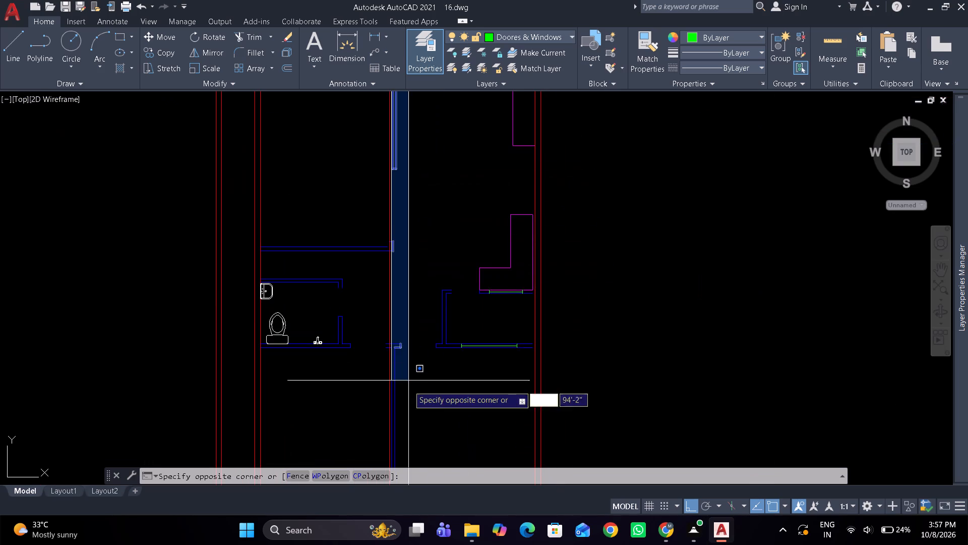
middle_click_drag(410, 410, 394, 219)
left_click(407, 332)
scroll(373, 292, "up", 5)
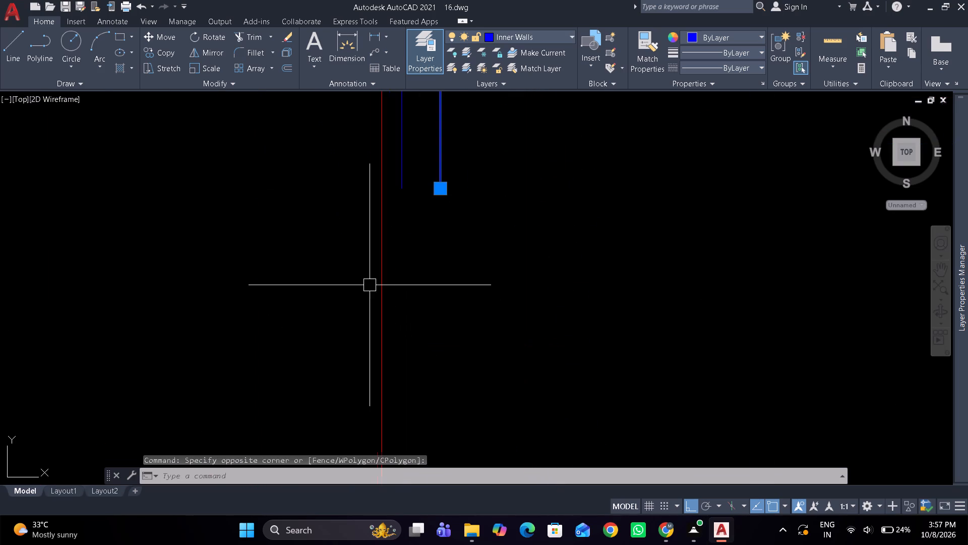
left_click(407, 177)
scroll(283, 191, "down", 5)
middle_click_drag(288, 228, 308, 458)
scroll(308, 455, "down", 1)
scroll(297, 266, "up", 3)
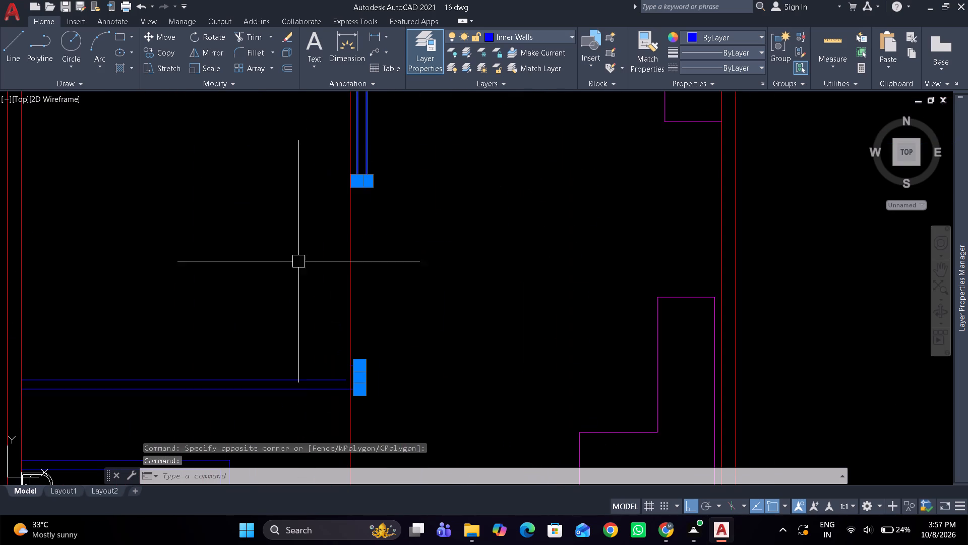
key("m")
key("space")
middle_click_drag(323, 174, 335, 334)
middle_click_drag(360, 152, 362, 223)
scroll(362, 210, "up", 3)
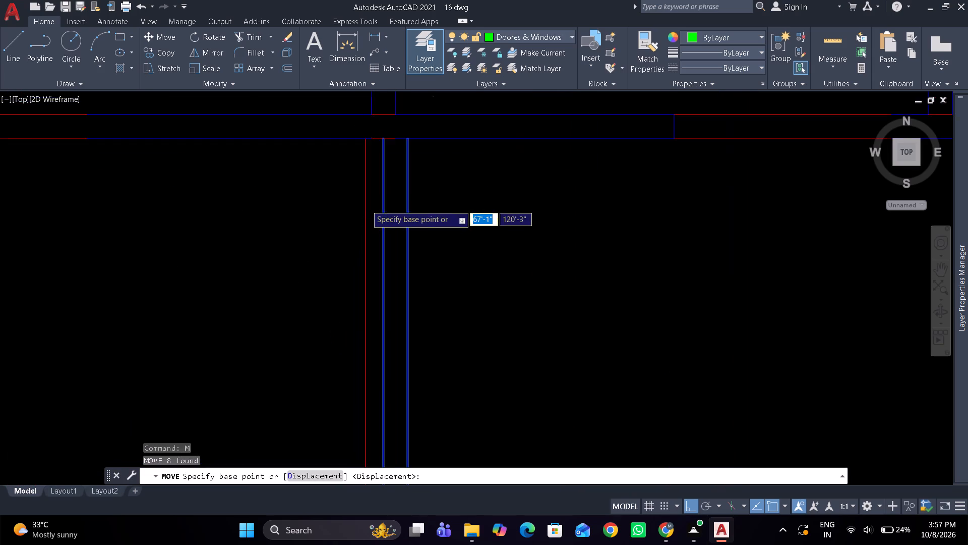
left_click(394, 95)
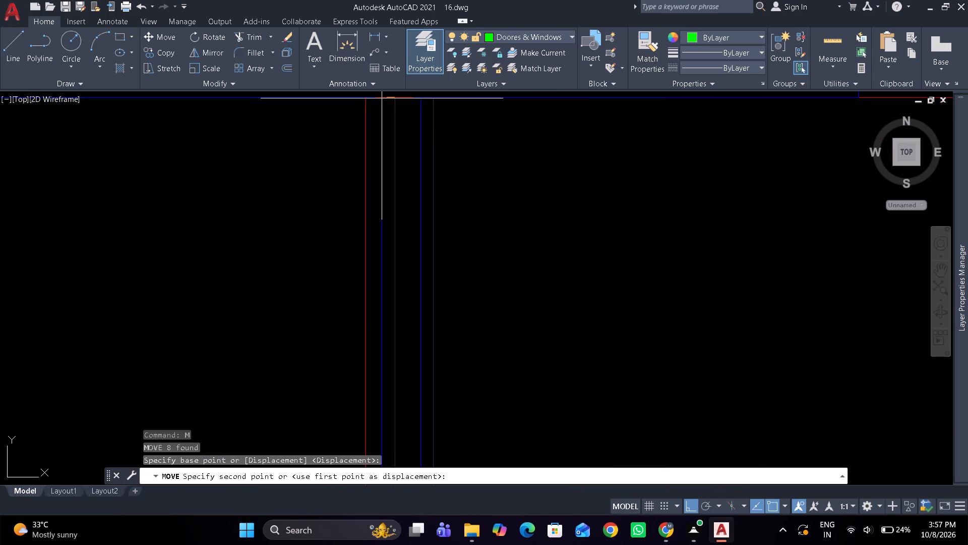
left_click(366, 100)
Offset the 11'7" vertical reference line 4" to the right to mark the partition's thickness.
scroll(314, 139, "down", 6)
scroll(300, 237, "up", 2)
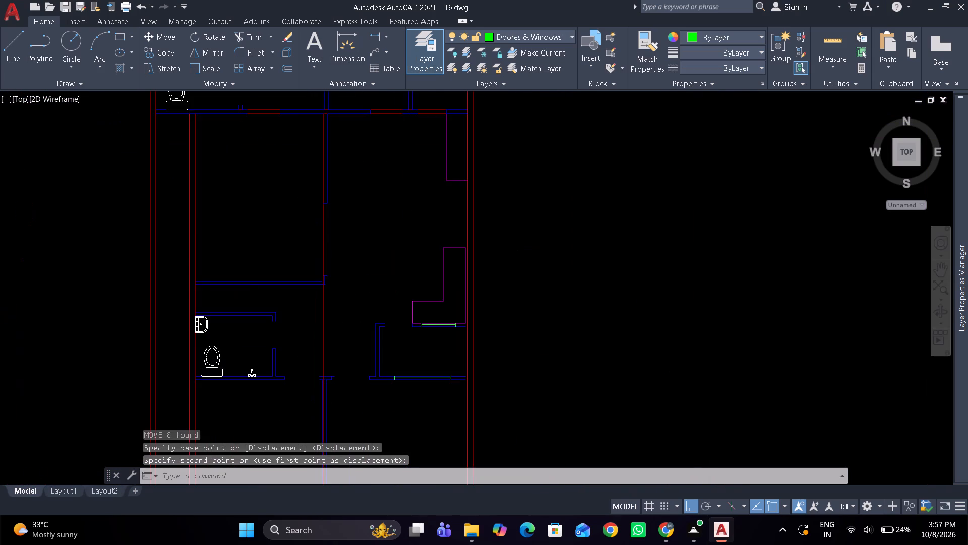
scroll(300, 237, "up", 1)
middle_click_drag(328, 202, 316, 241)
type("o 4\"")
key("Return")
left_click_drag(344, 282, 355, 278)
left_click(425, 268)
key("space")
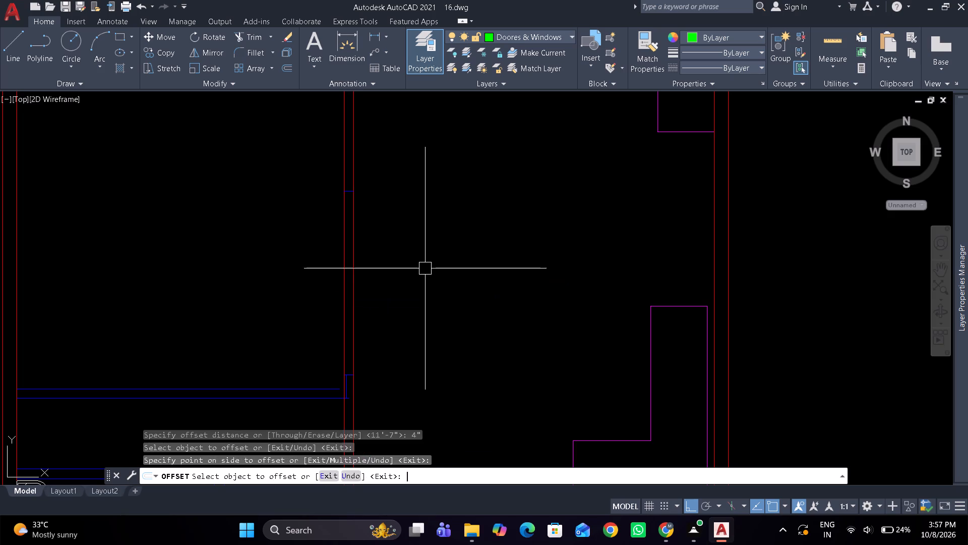
Check a 12'9" offset from the 4" thickness line against the right outer wall's inner face.
scroll(366, 239, "up", 2)
key("space")
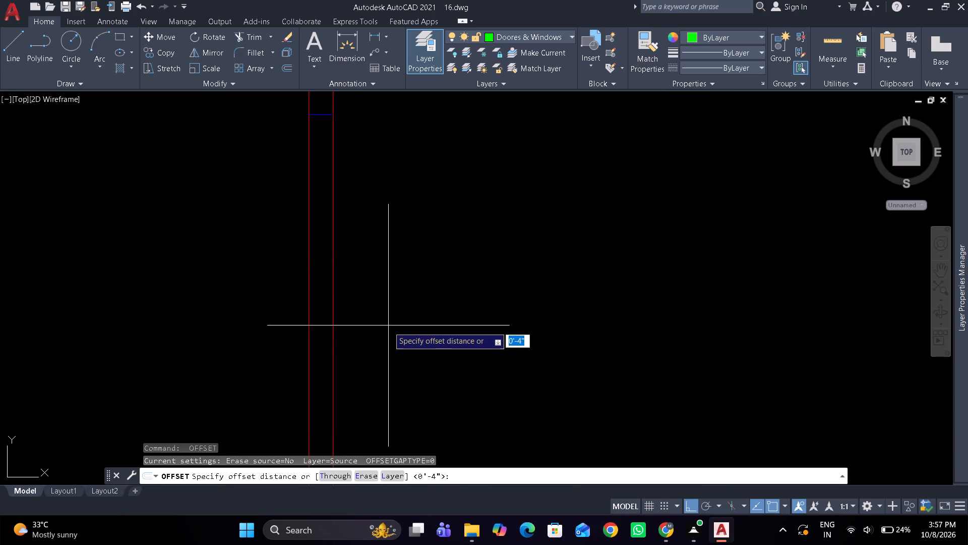
key("1")
key("2")
key("apostrophe")
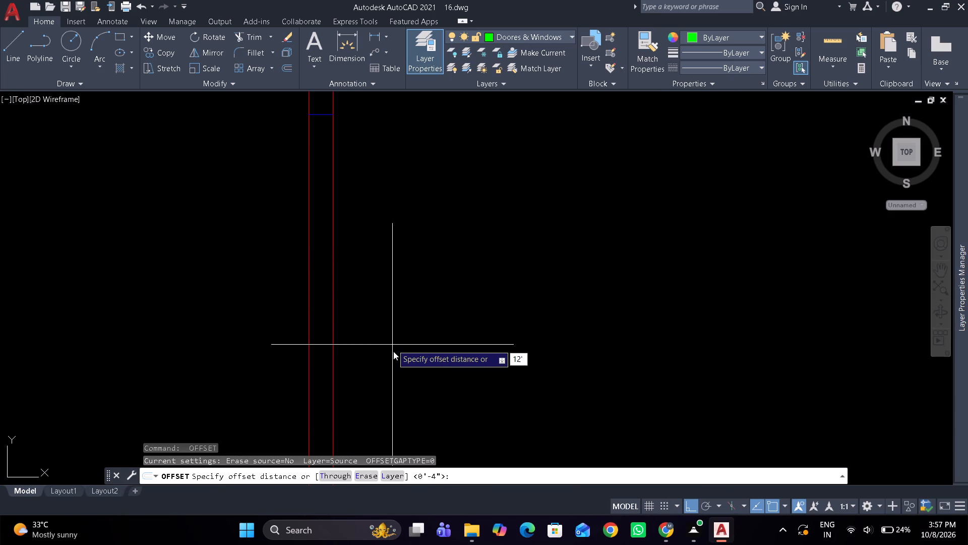
type("9\"")
key("Return")
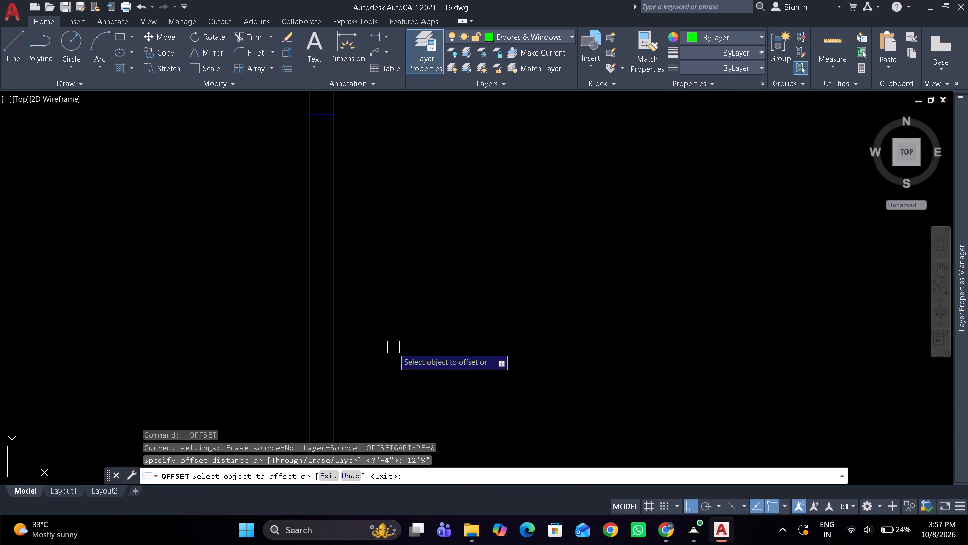
left_click_drag(336, 299, 352, 288)
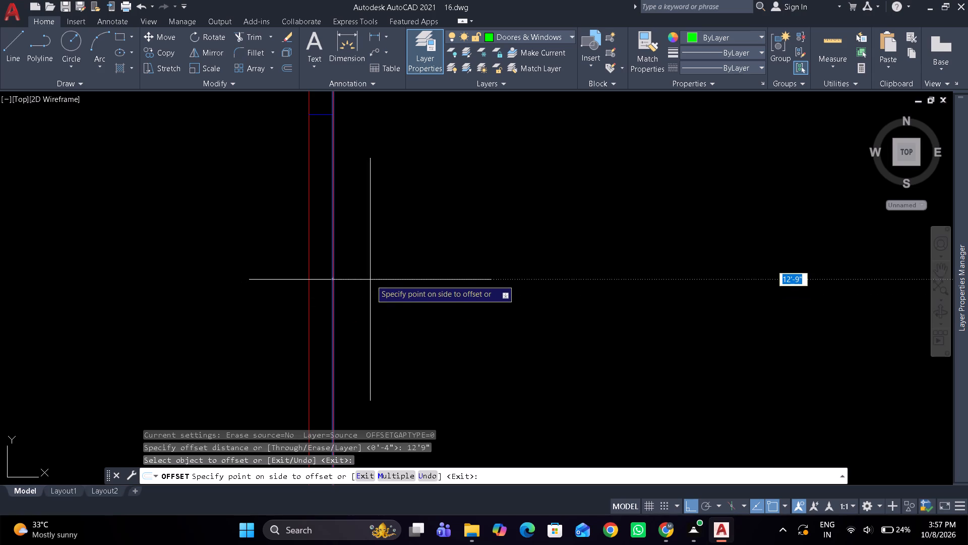
scroll(411, 264, "down", 3)
scroll(692, 268, "up", 2)
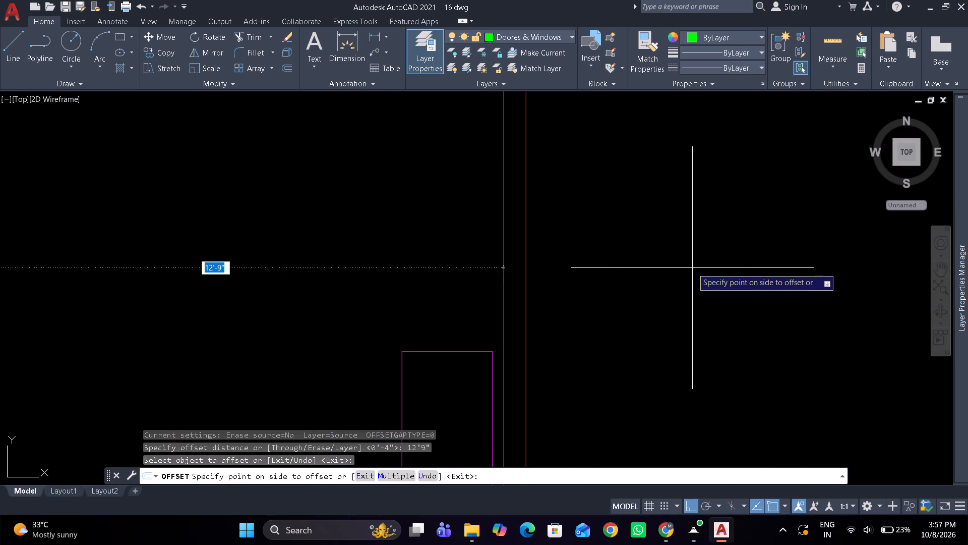
key("Escape")
Erase the two red vertical reference lines running along the middle partition.
scroll(546, 179, "down", 5)
scroll(488, 254, "up", 4)
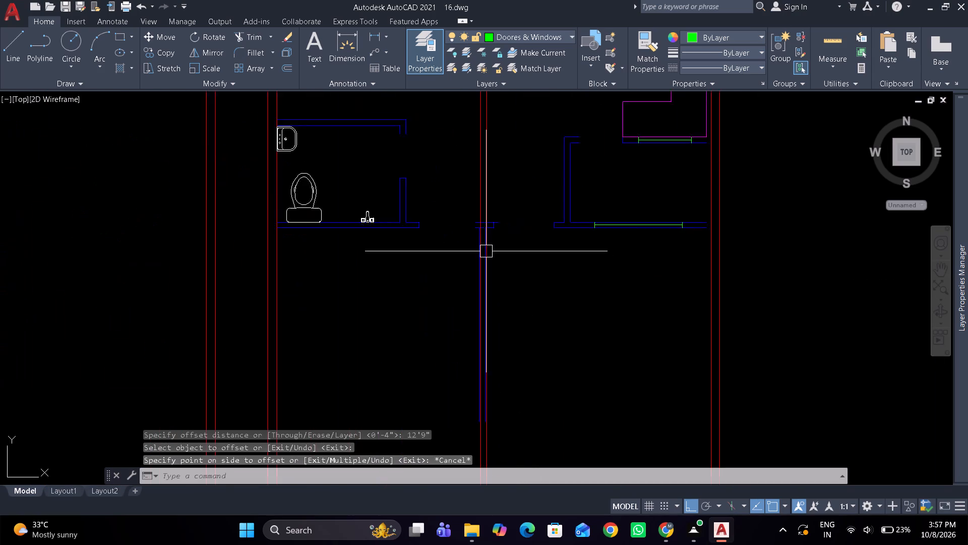
scroll(486, 251, "up", 2)
scroll(446, 199, "up", 2)
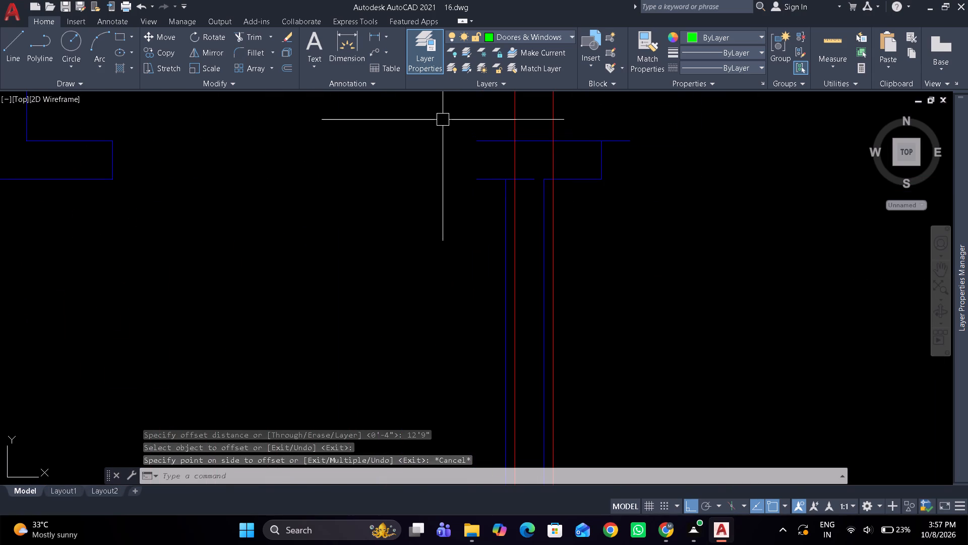
scroll(429, 187, "down", 6)
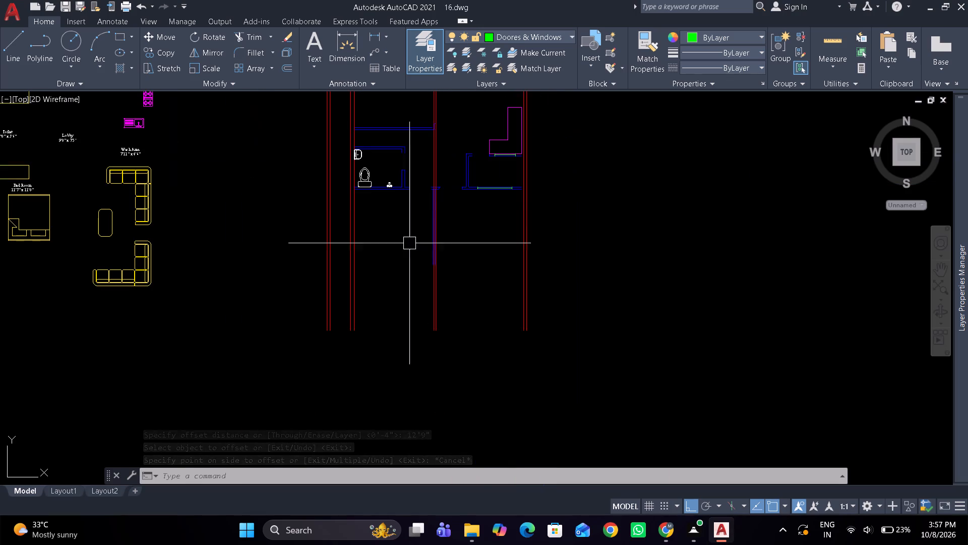
left_click_drag(471, 318, 399, 305)
left_click(398, 305)
type("e")
key("space")
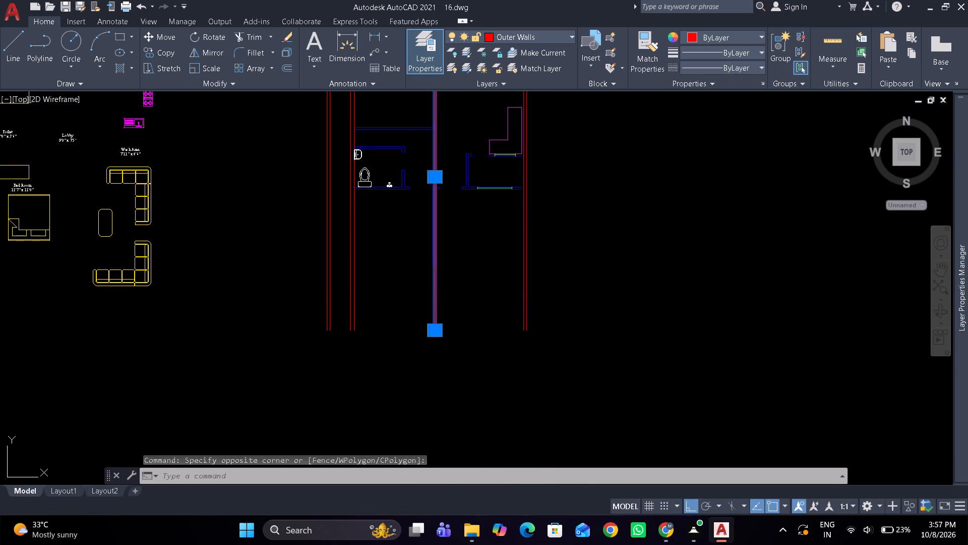
Erase the two red horizontal reference lines overlapping the upper horizontal partition wall.
scroll(387, 222, "down", 1)
middle_click_drag(391, 236, 407, 343)
scroll(407, 270, "up", 2)
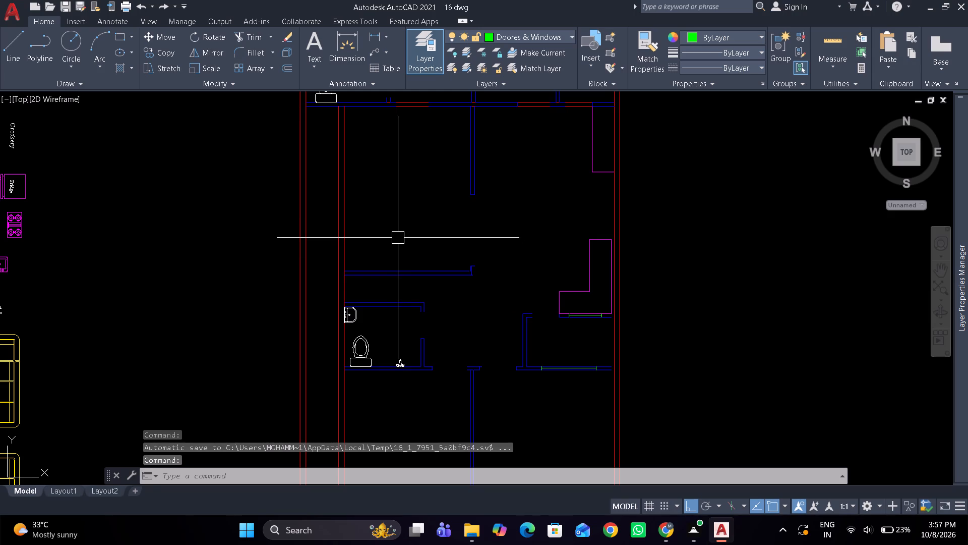
scroll(390, 234, "down", 1)
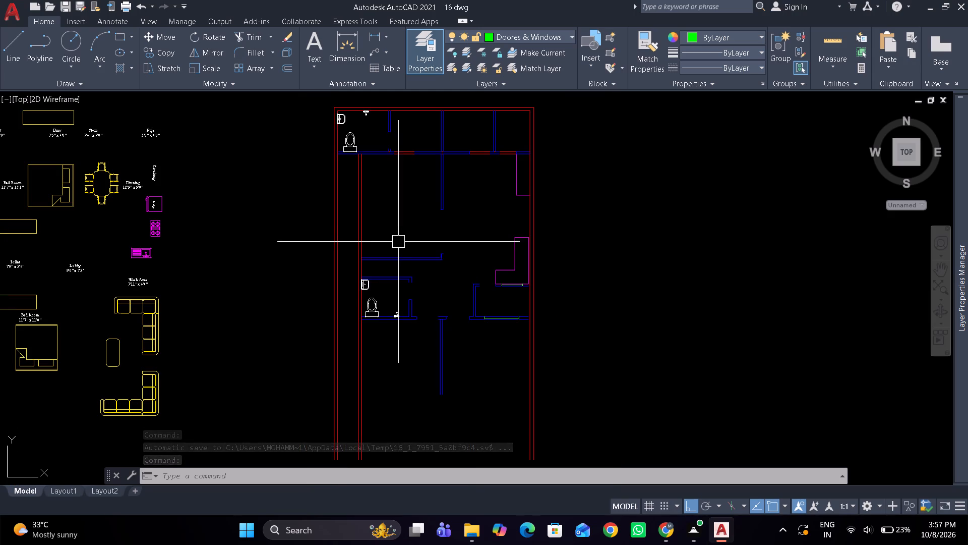
scroll(405, 141, "up", 3)
left_click_drag(405, 141, 371, 238)
left_click(368, 247)
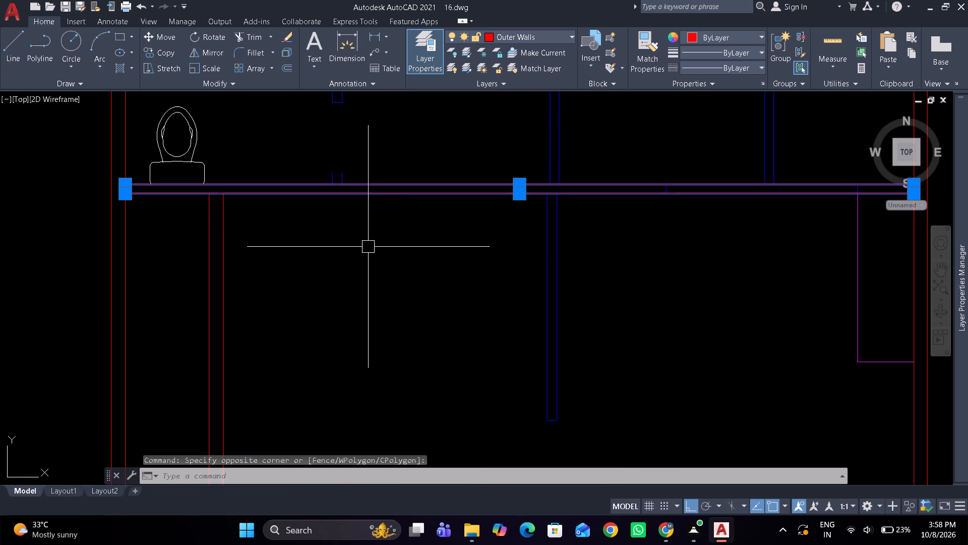
type("e")
key("space")
Move the short vertical end line of the horizontal partition's stub, below the middle partition, to the right end of its cap line.
scroll(441, 175, "down", 1)
middle_click_drag(441, 175, 434, 244)
scroll(385, 187, "up", 2)
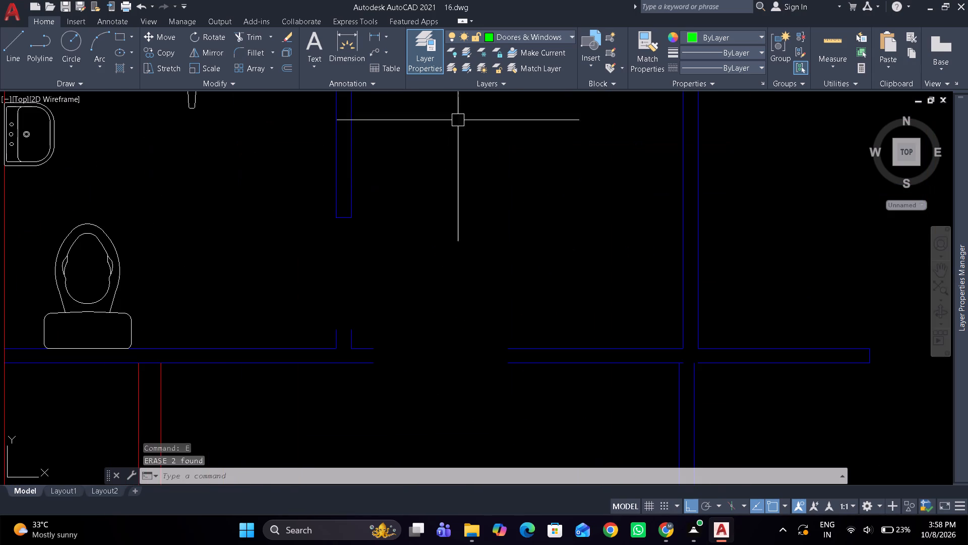
scroll(479, 183, "down", 2)
scroll(477, 246, "down", 1)
middle_click_drag(474, 241, 433, 189)
scroll(438, 283, "up", 1)
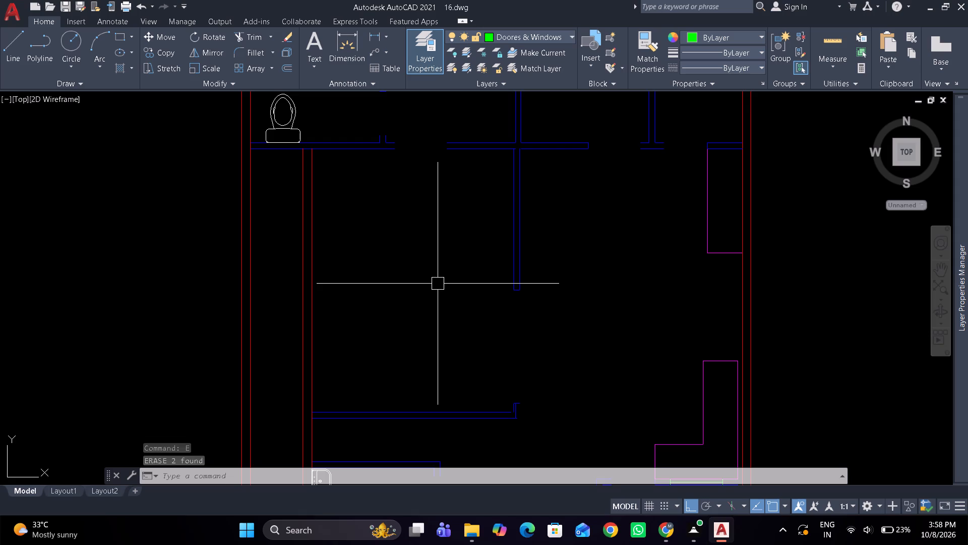
scroll(533, 431, "up", 4)
left_click_drag(451, 368, 456, 363)
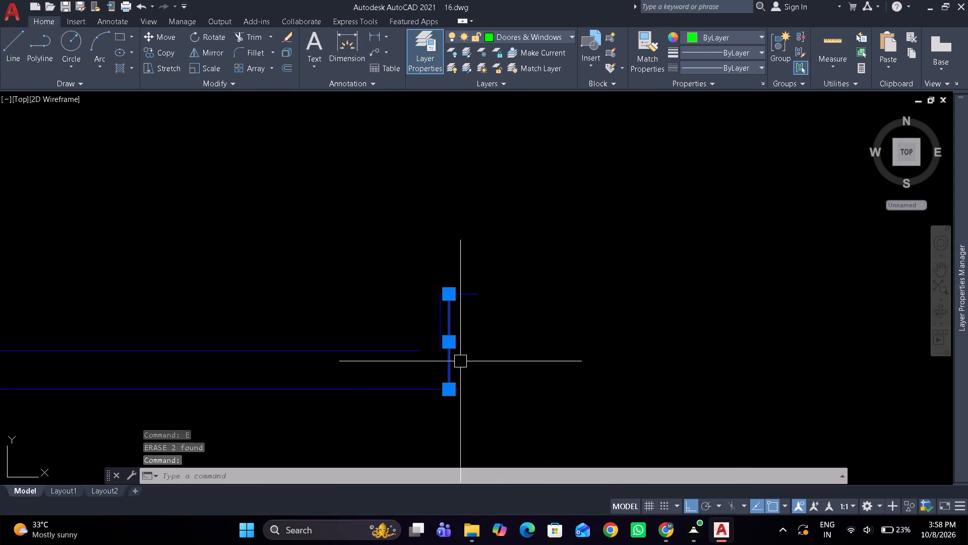
key("m")
key("space")
left_click(446, 291)
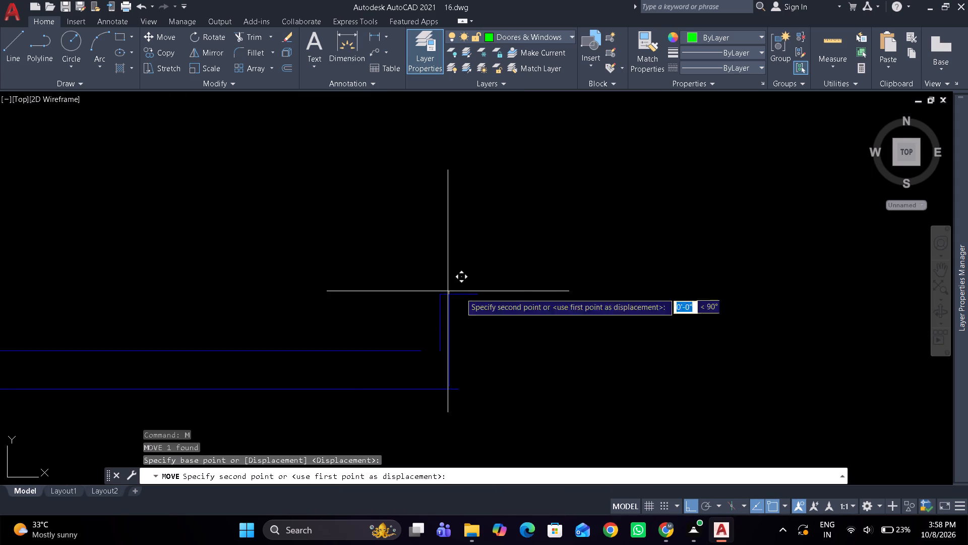
left_click(481, 299)
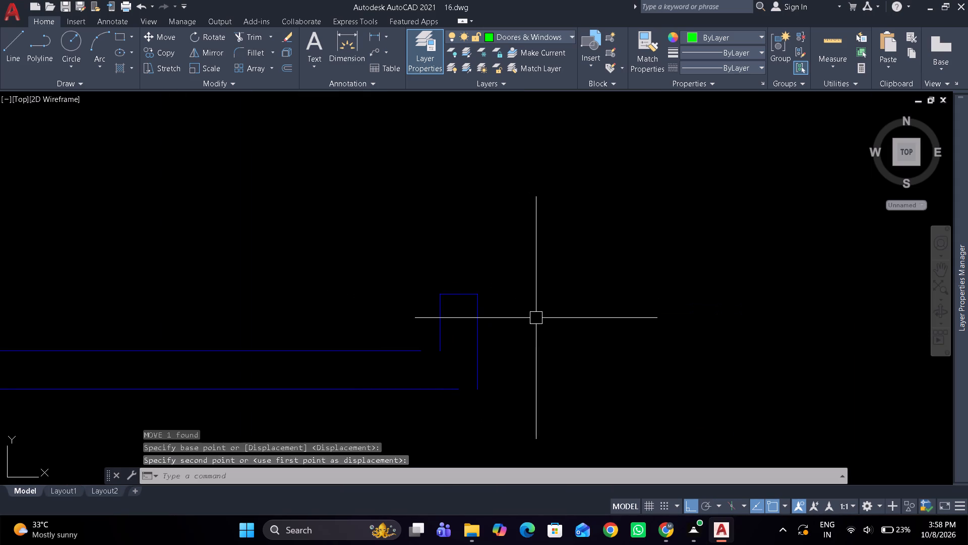
Fillet the stub's two vertical lines with the horizontal partition's lower and upper lines to close its outer and inner corners.
type("f m")
key("space")
left_click(426, 393)
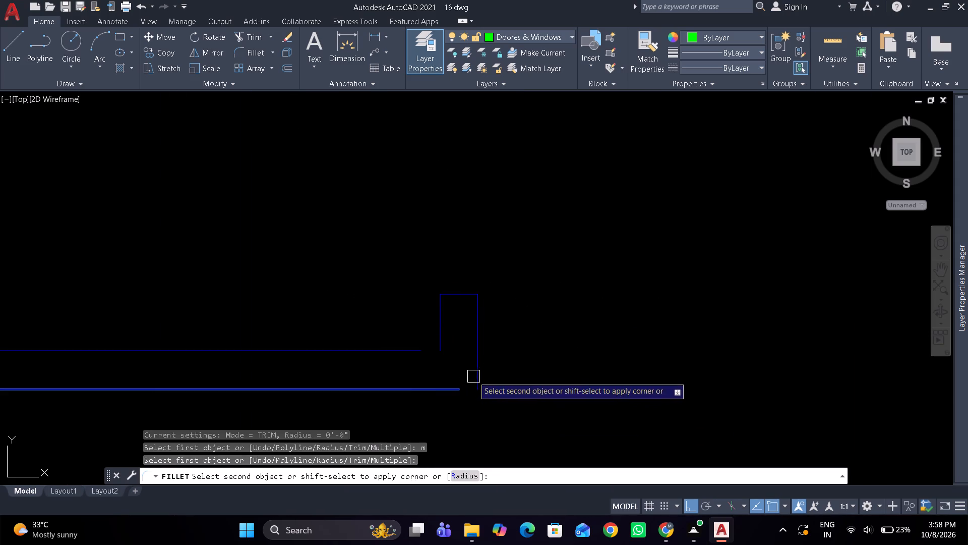
left_click_drag(476, 370, 470, 362)
left_click_drag(439, 330, 430, 335)
left_click_drag(412, 352, 410, 339)
scroll(448, 216, "down", 4)
Fillet both faces of the middle vertical partition with the lower lines of the upper horizontal wall to clean the T-junction.
middle_click_drag(449, 235, 449, 327)
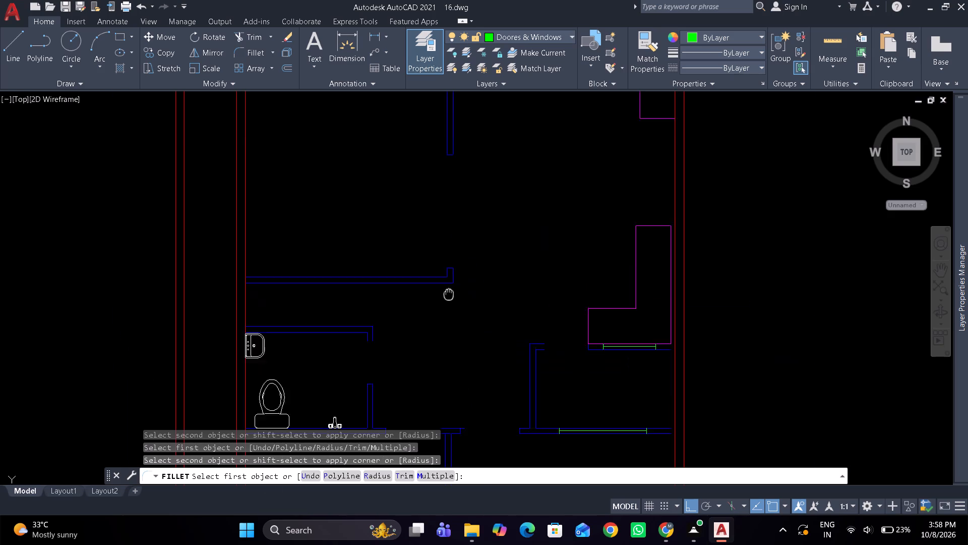
middle_click_drag(449, 327, 447, 415)
scroll(446, 158, "up", 5)
middle_click_drag(444, 175, 452, 297)
left_click(416, 248)
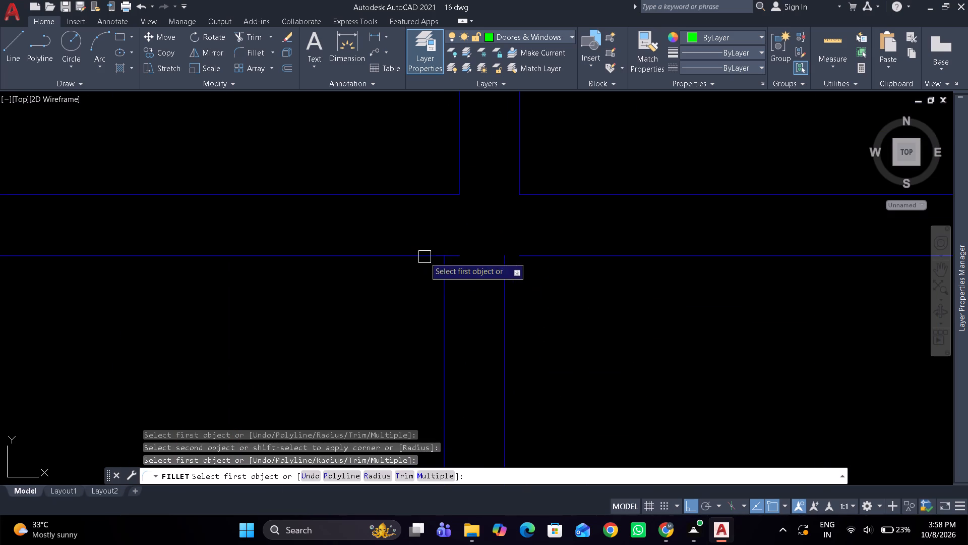
left_click_drag(422, 259, 432, 267)
left_click_drag(444, 281, 451, 281)
left_click_drag(502, 284, 510, 277)
left_click_drag(525, 267, 536, 260)
left_click(537, 260)
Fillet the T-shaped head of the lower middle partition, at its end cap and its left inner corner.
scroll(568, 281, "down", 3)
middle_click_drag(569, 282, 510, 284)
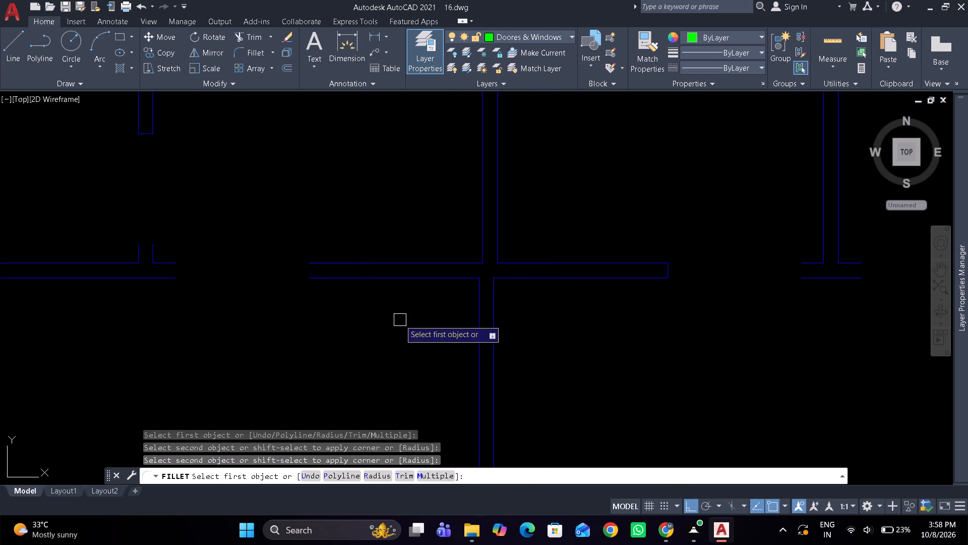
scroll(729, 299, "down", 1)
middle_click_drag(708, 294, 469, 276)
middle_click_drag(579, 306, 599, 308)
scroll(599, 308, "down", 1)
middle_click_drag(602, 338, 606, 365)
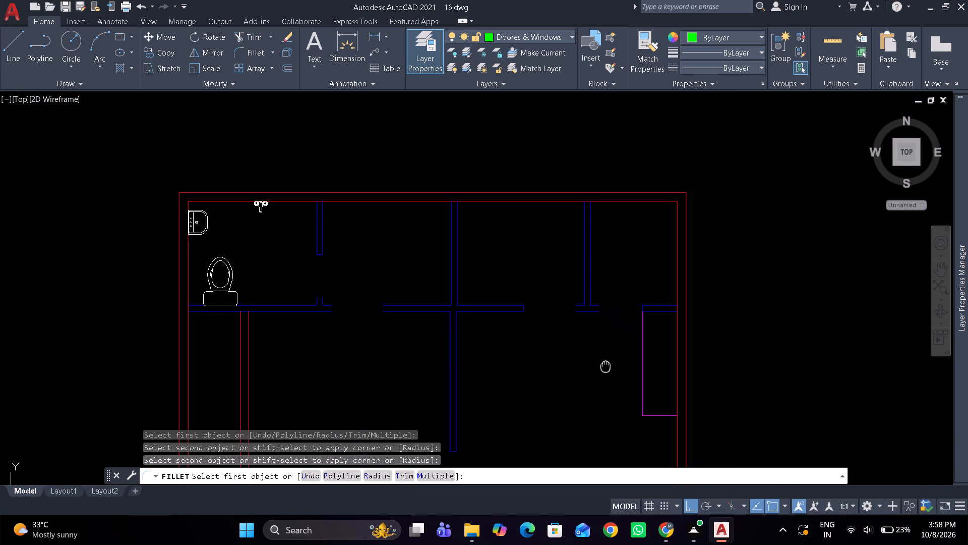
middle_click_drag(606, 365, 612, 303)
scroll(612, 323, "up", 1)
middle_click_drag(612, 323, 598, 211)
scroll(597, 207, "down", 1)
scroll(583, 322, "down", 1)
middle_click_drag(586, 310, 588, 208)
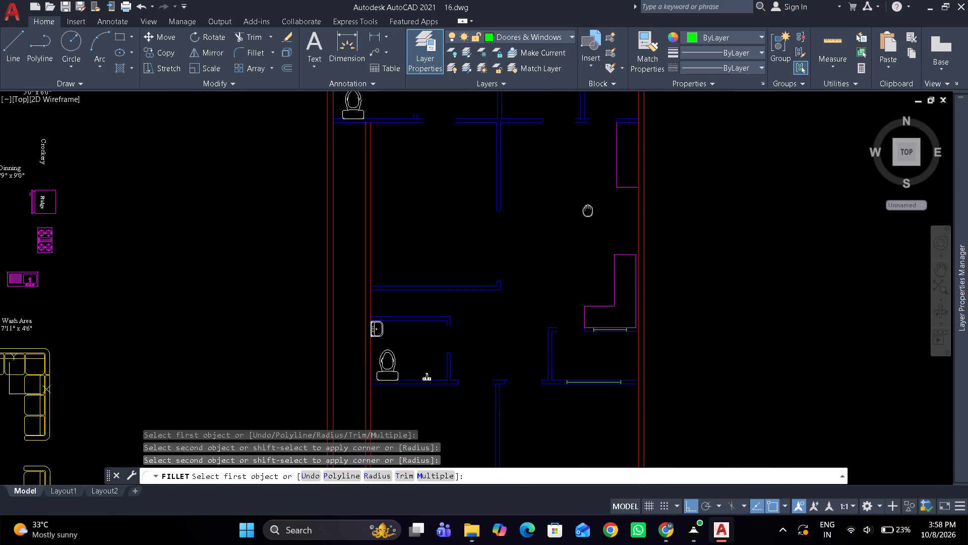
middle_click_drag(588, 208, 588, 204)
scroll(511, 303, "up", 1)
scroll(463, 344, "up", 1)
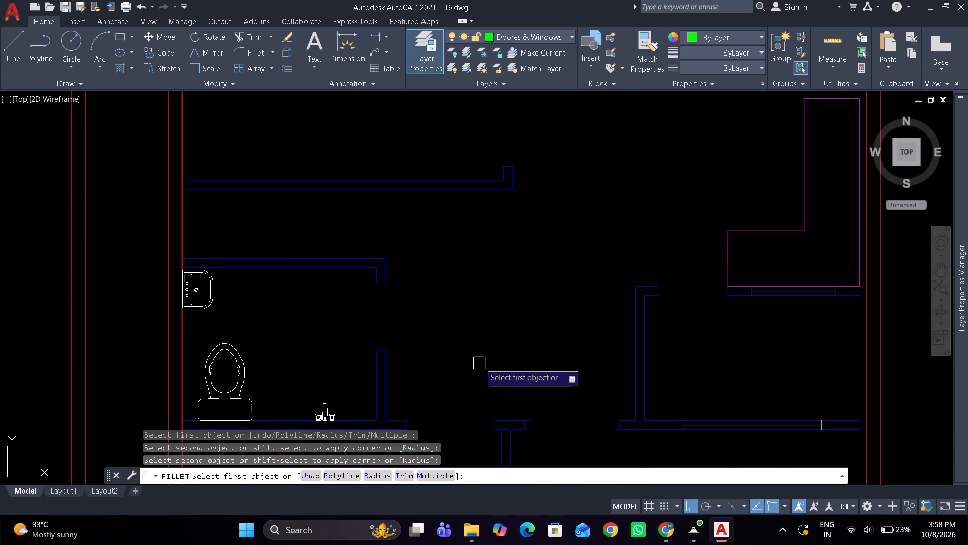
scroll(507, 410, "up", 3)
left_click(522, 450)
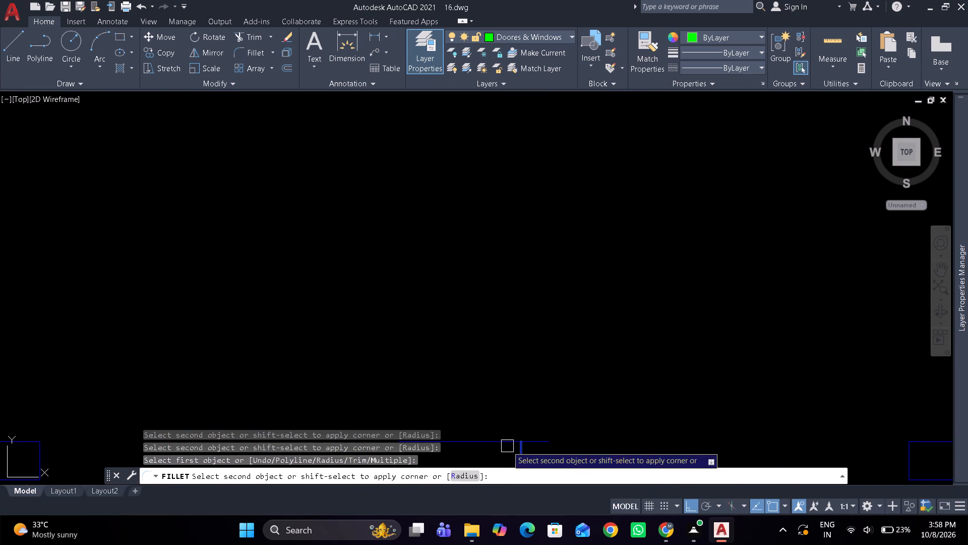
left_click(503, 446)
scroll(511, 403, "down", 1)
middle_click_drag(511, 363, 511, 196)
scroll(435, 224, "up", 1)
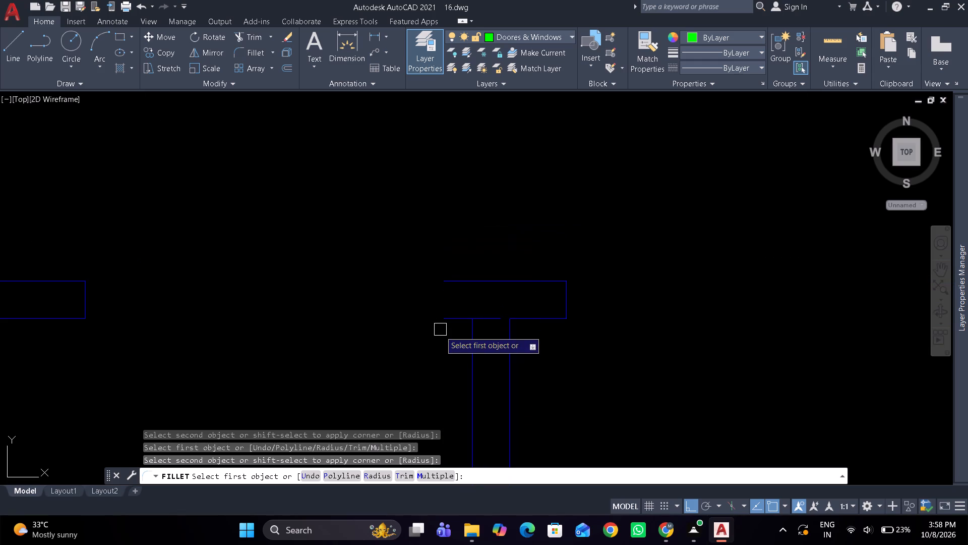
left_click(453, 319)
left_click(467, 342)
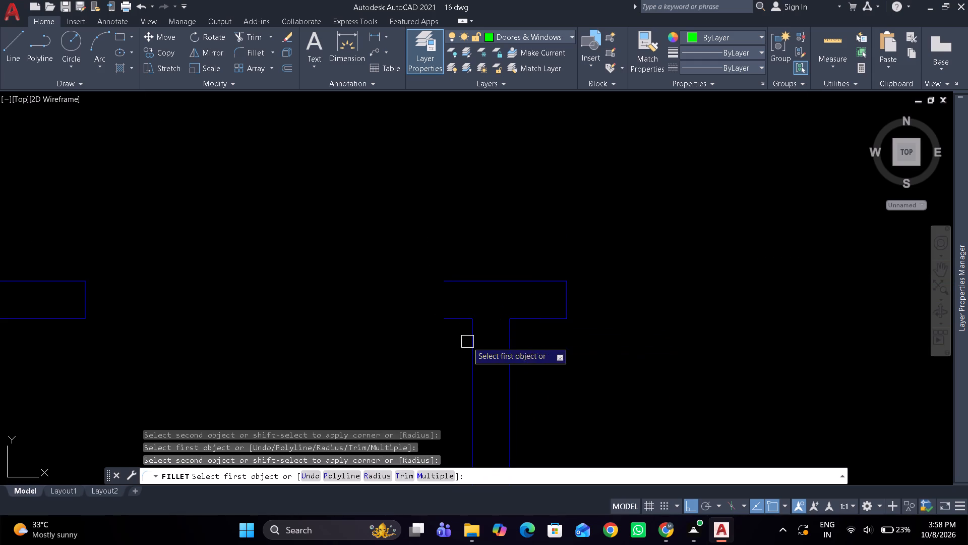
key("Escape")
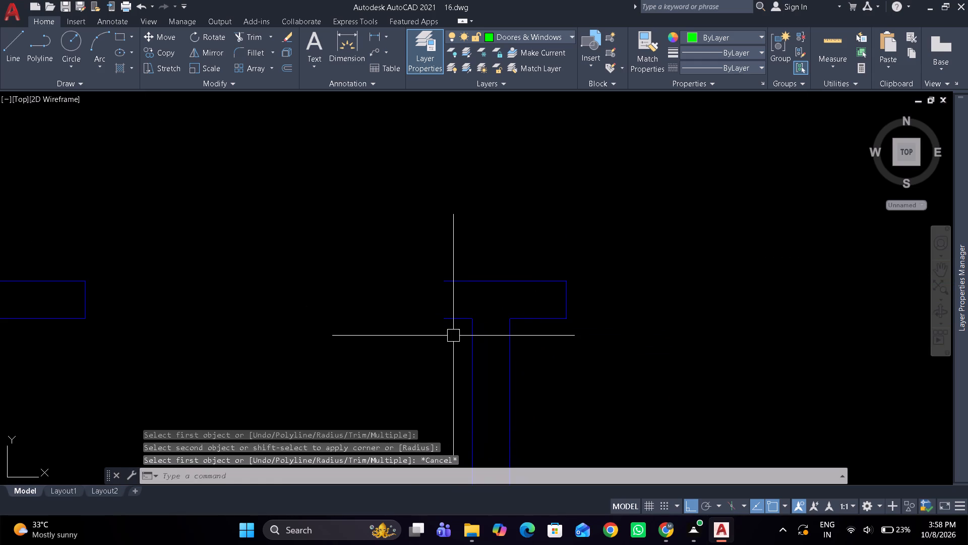
Erase the entire lower middle partition together with its T-shaped head, between the toilet wall and the window wall.
left_click_drag(453, 336, 438, 292)
key("Escape")
scroll(327, 202, "down", 5)
scroll(327, 200, "up", 1)
left_click(327, 200)
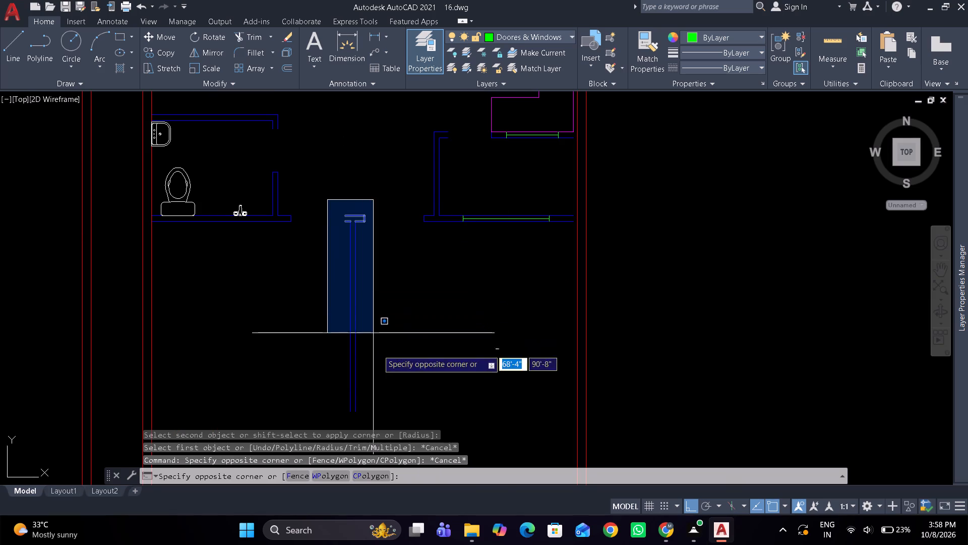
left_click(396, 423)
key("e")
key("space")
Dimension the middle-left room's width along the horizontal partition and its length up to the upper horizontal wall.
scroll(304, 235, "down", 1)
middle_click_drag(302, 231, 310, 278)
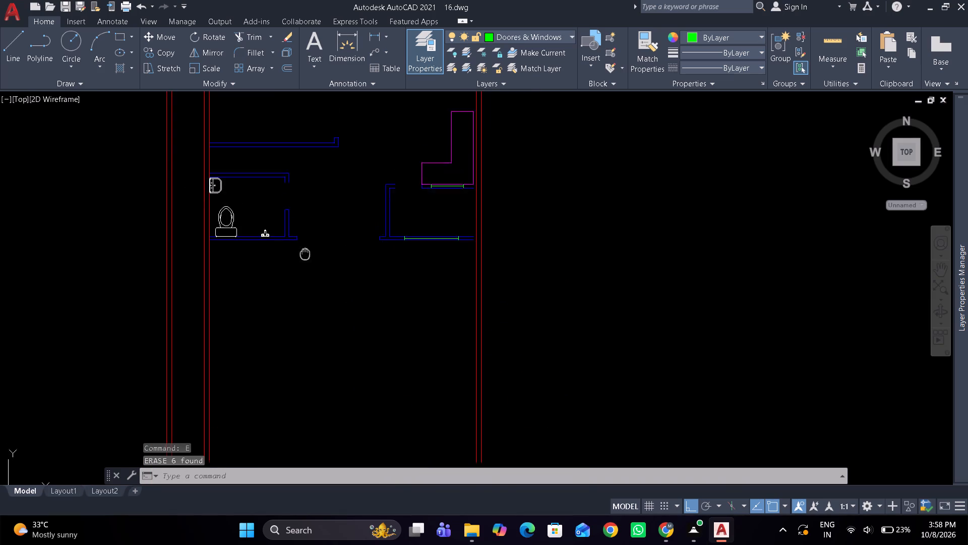
middle_click_drag(310, 278, 317, 337)
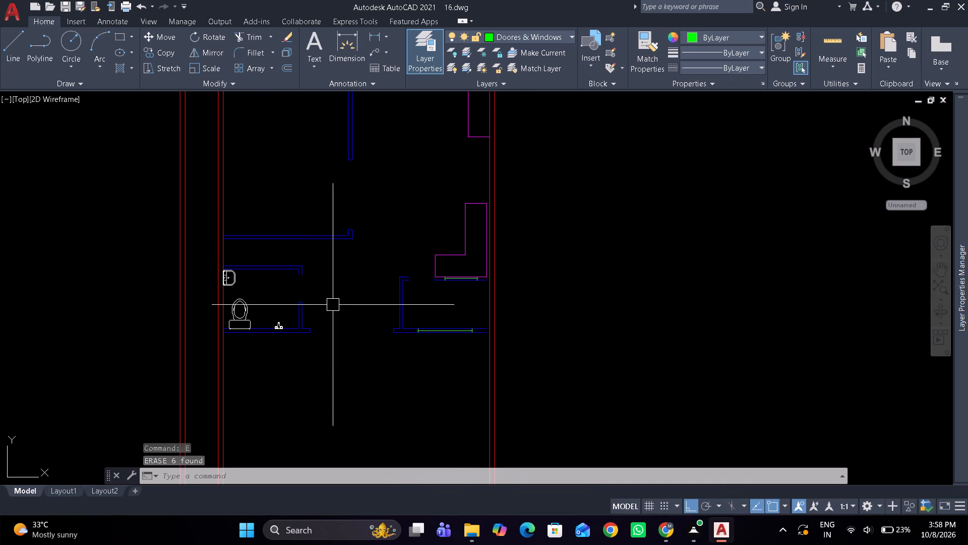
middle_click_drag(341, 318, 356, 423)
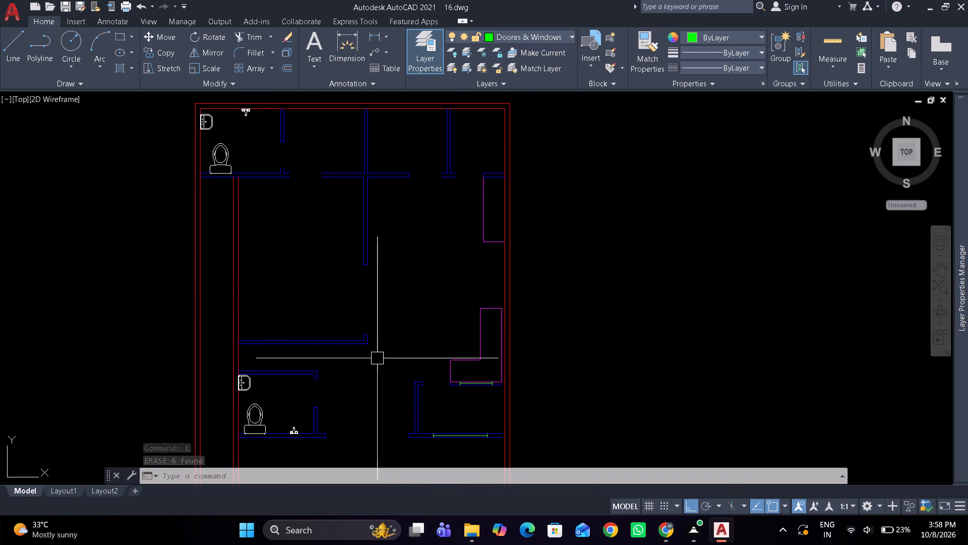
key("d")
key("i")
key("m")
key("space")
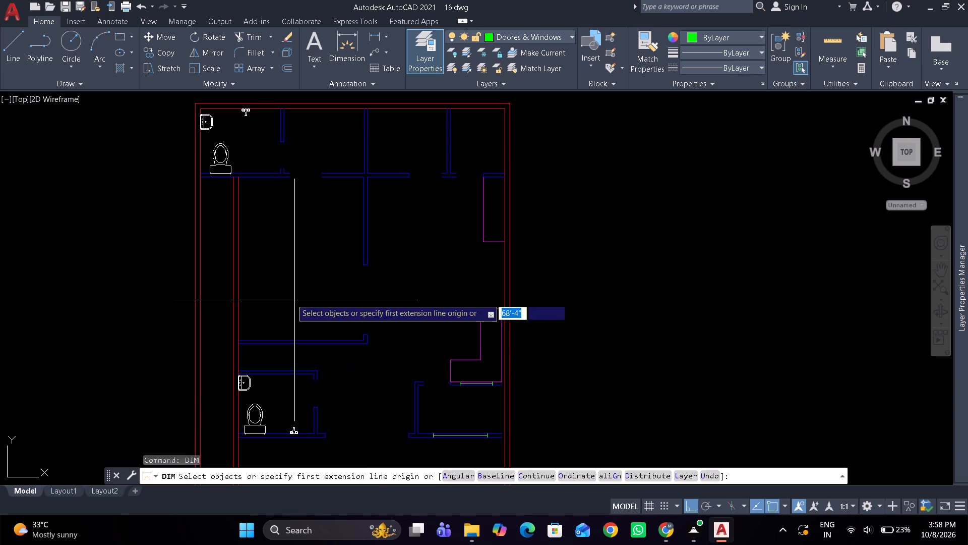
scroll(284, 304, "up", 1)
left_click(276, 361)
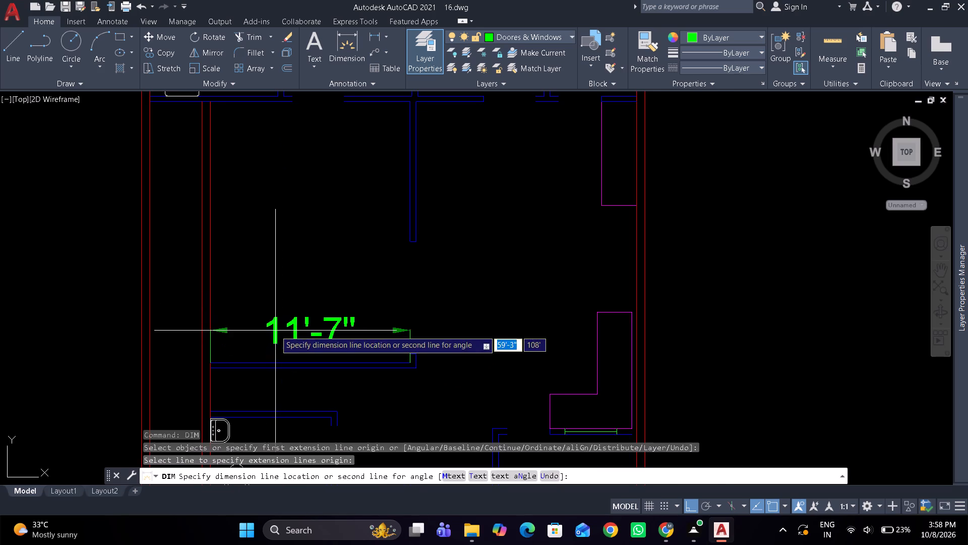
left_click(275, 331)
left_click(209, 359)
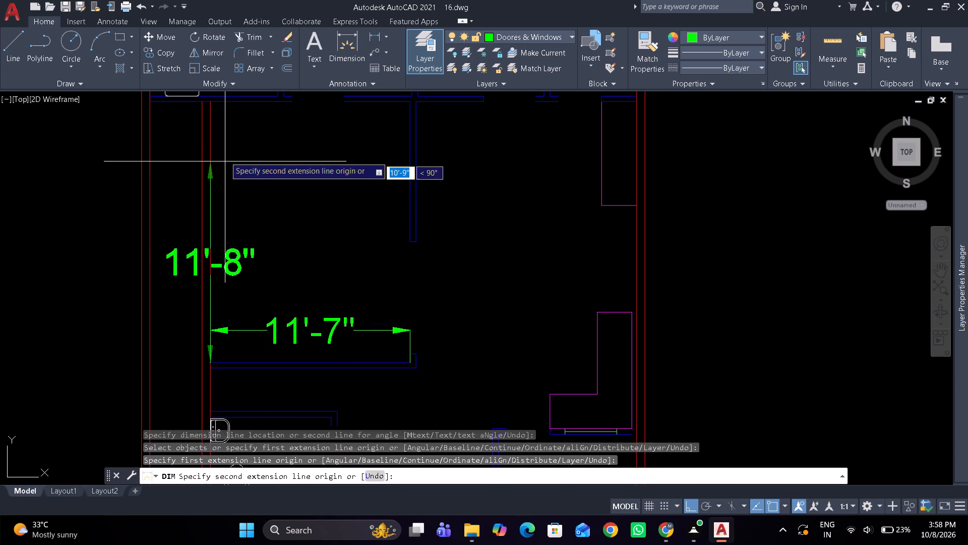
left_click(212, 104)
left_click(258, 162)
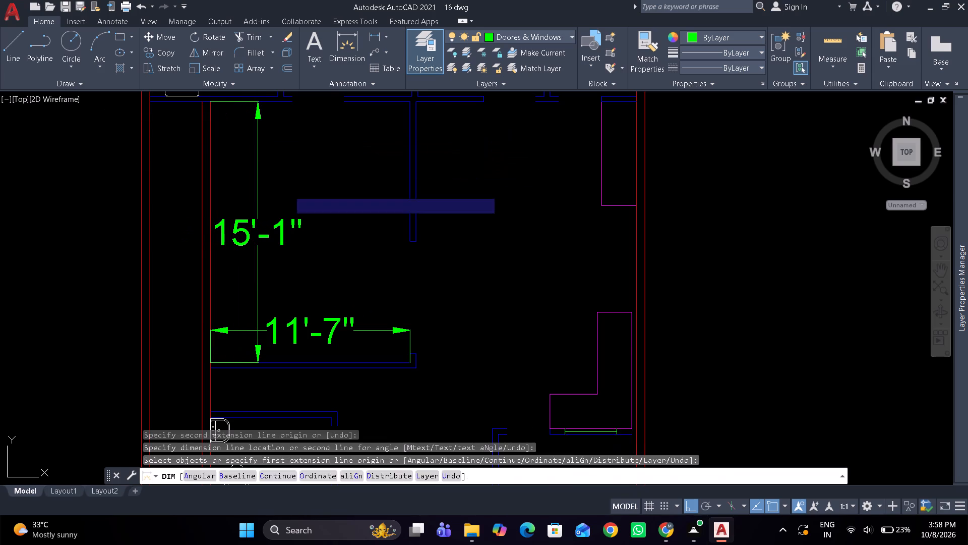
Dimension the clear width from the partition stub's right face to the right outer wall's inner face.
scroll(433, 339, "up", 1)
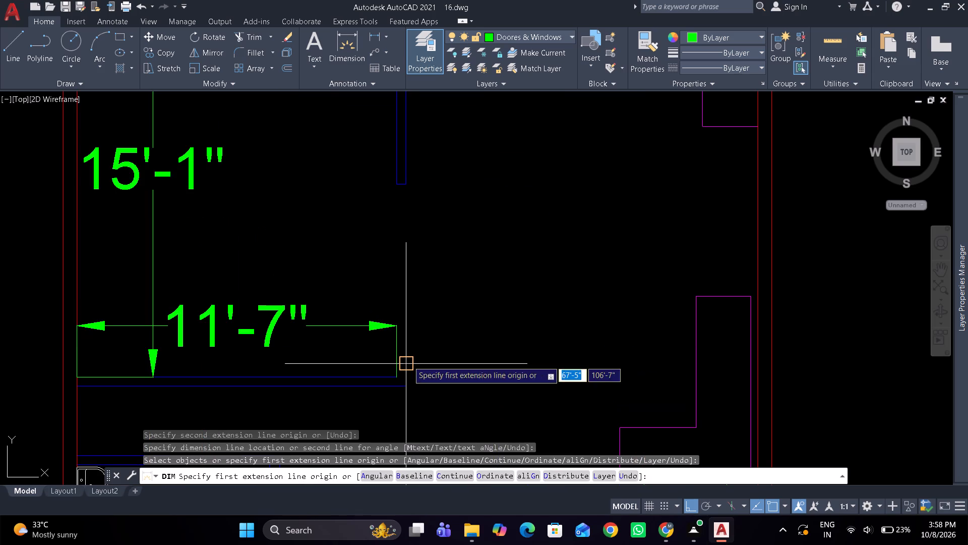
left_click_drag(408, 361, 414, 359)
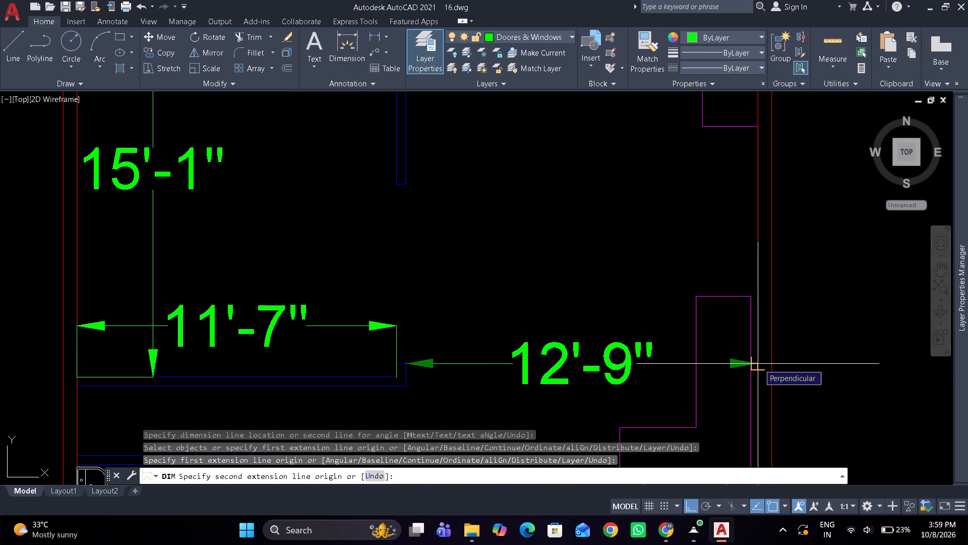
left_click_drag(759, 364, 750, 341)
left_click(699, 238)
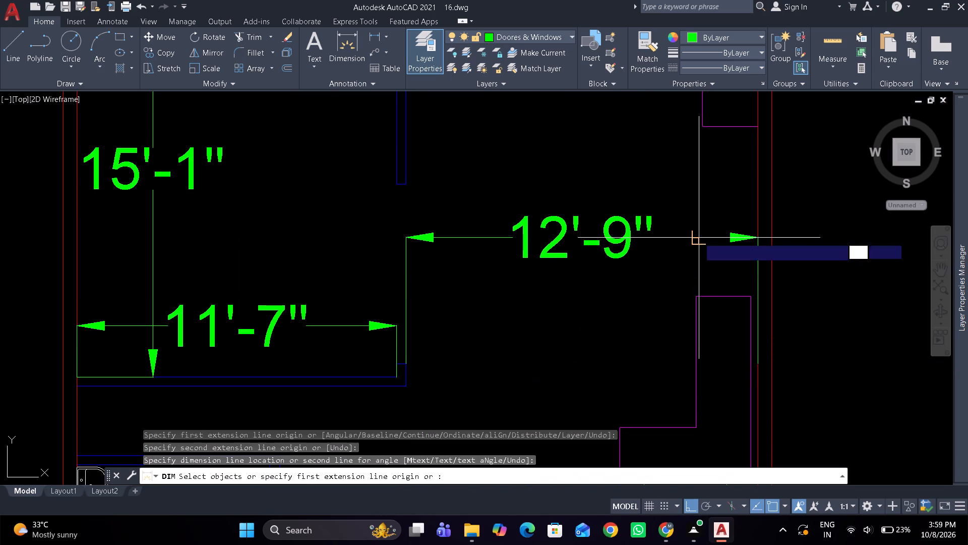
key("Escape")
Erase five magenta lines of the L-shaped kitchen counter: its bottom, both right-leg sides, inner horizontal edge and left end.
scroll(648, 270, "down", 2)
middle_click_drag(645, 293, 587, 243)
scroll(585, 243, "up", 1)
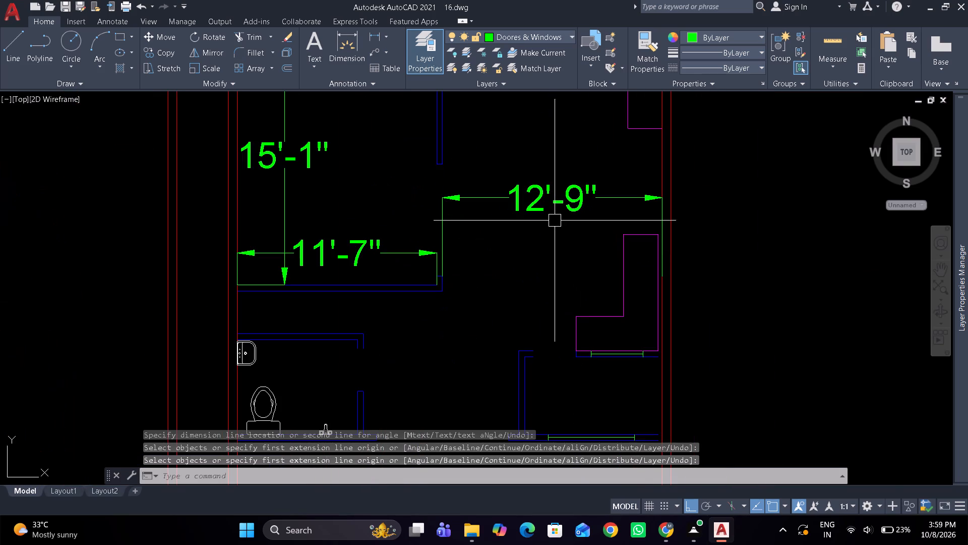
middle_click_drag(562, 269, 526, 196)
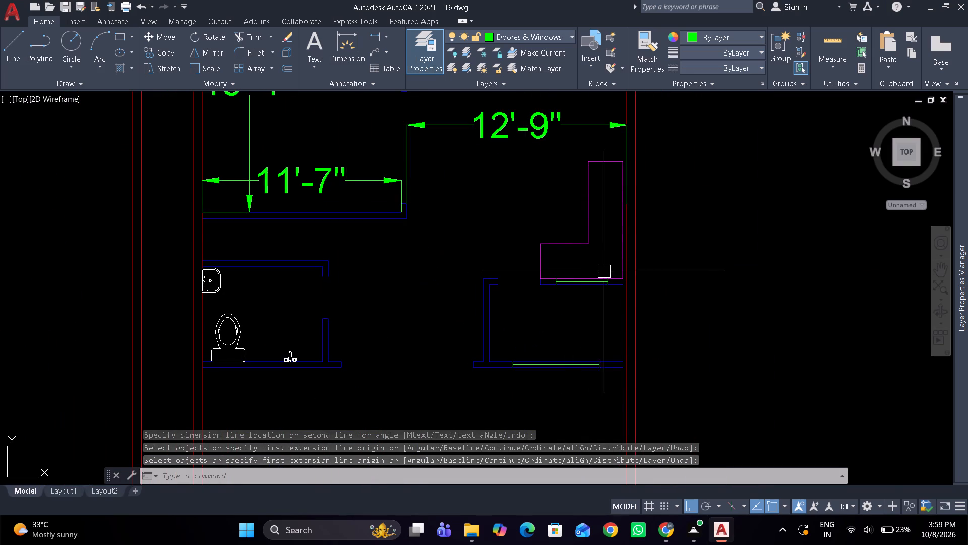
scroll(610, 272, "up", 4)
left_click(632, 281)
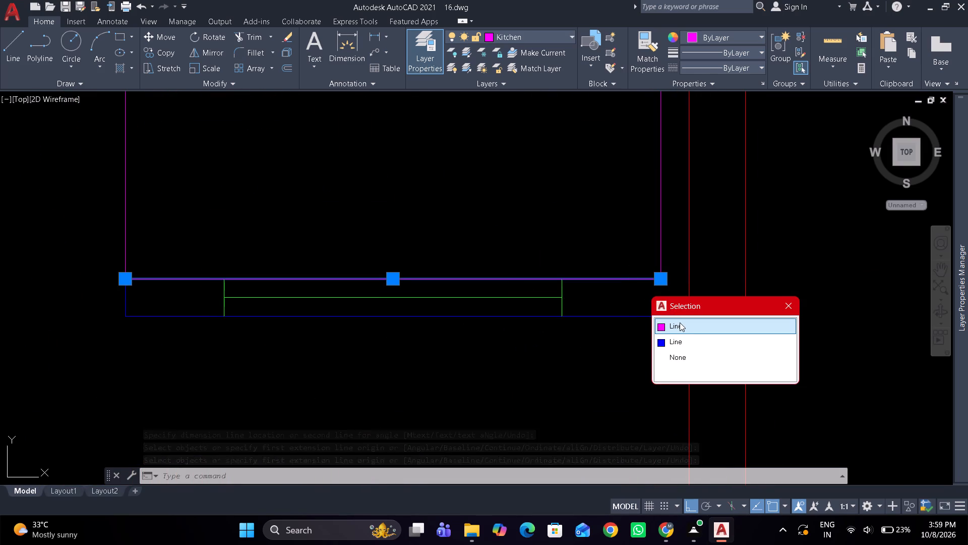
left_click_drag(680, 322, 673, 307)
left_click(679, 310)
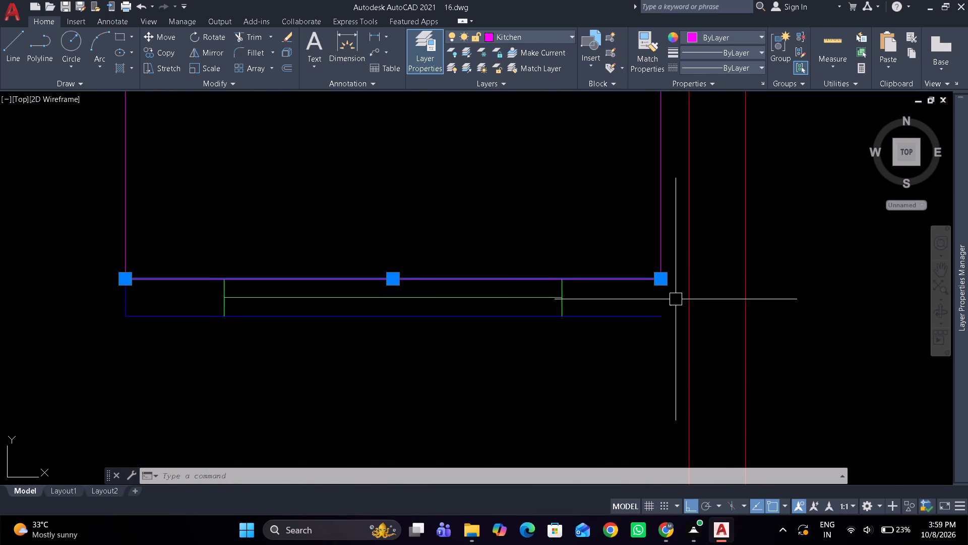
left_click(660, 240)
scroll(536, 198, "down", 2)
middle_click_drag(541, 207, 567, 309)
left_click_drag(543, 267, 489, 213)
left_click(485, 209)
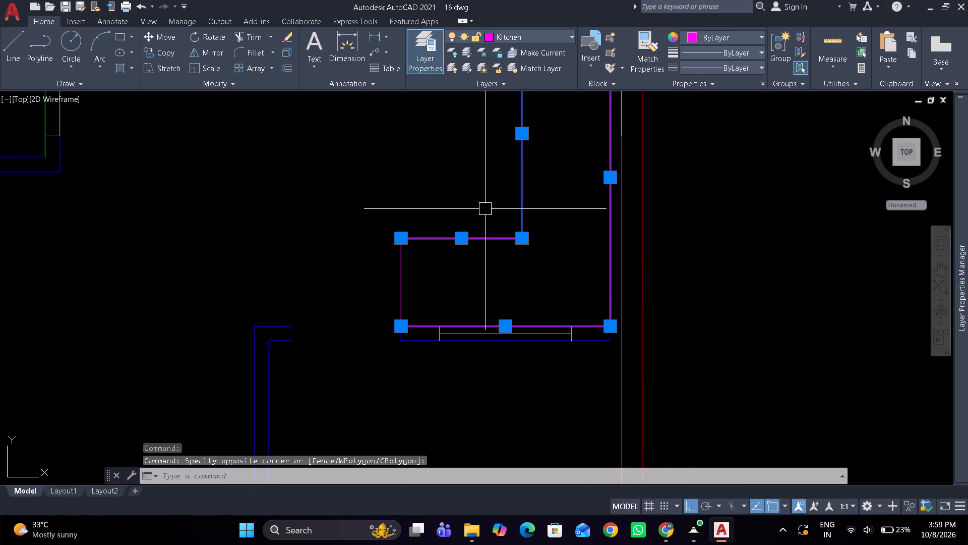
left_click_drag(426, 261, 371, 248)
left_click(344, 241)
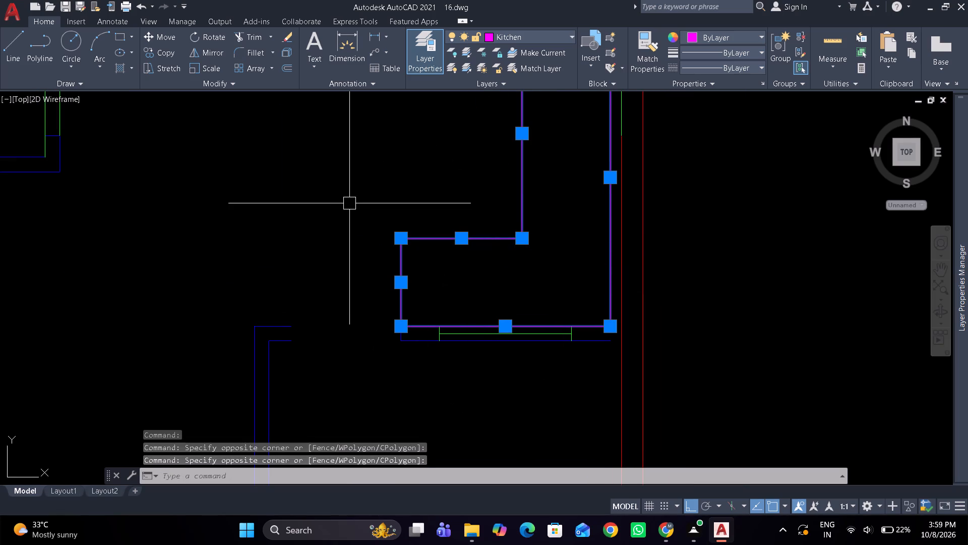
key("e")
key("space")
Erase the leftover short magenta line at the top end of the kitchen counter beside the right outer wall.
scroll(390, 180, "down", 3)
middle_click_drag(393, 182, 440, 369)
scroll(474, 330, "up", 1)
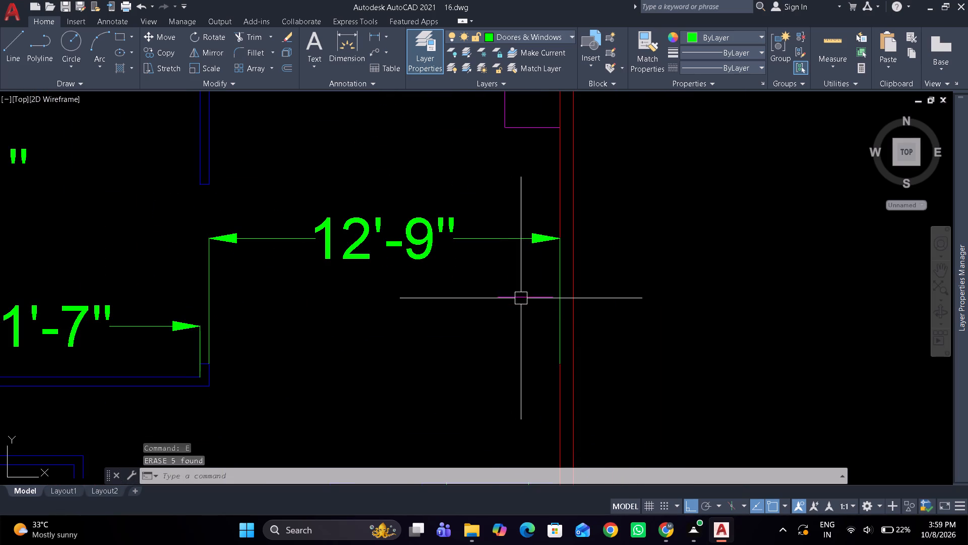
left_click(518, 303)
key("space")
middle_click_drag(485, 214, 499, 412)
scroll(560, 152, "up", 1)
scroll(560, 151, "down", 3)
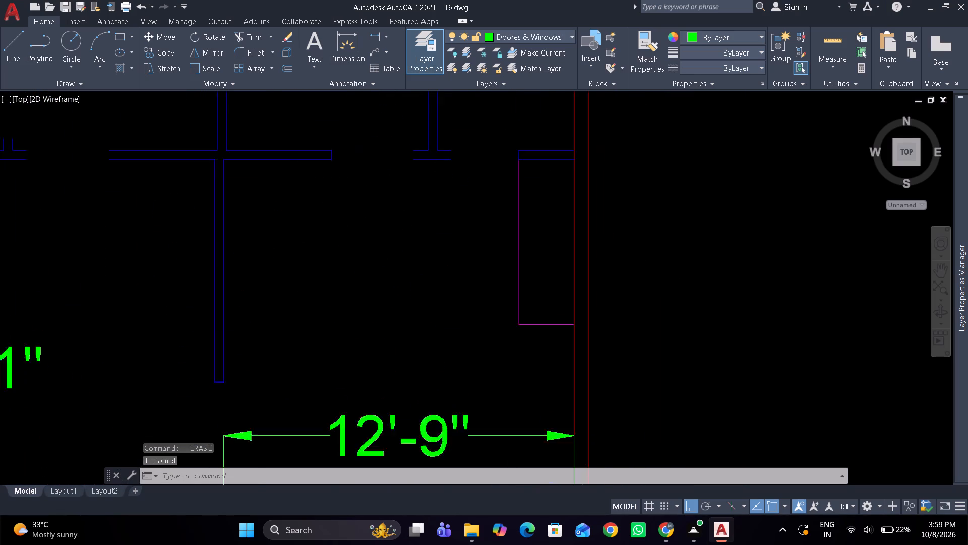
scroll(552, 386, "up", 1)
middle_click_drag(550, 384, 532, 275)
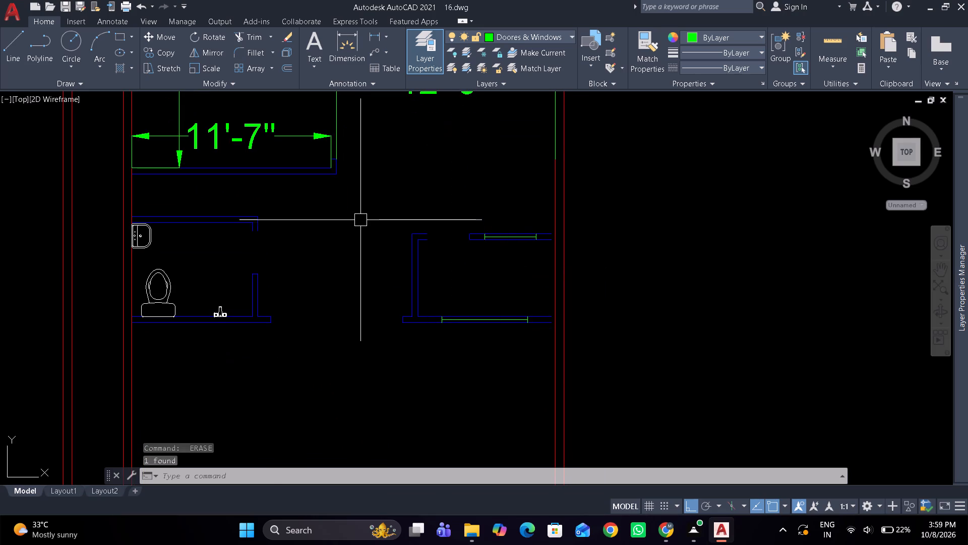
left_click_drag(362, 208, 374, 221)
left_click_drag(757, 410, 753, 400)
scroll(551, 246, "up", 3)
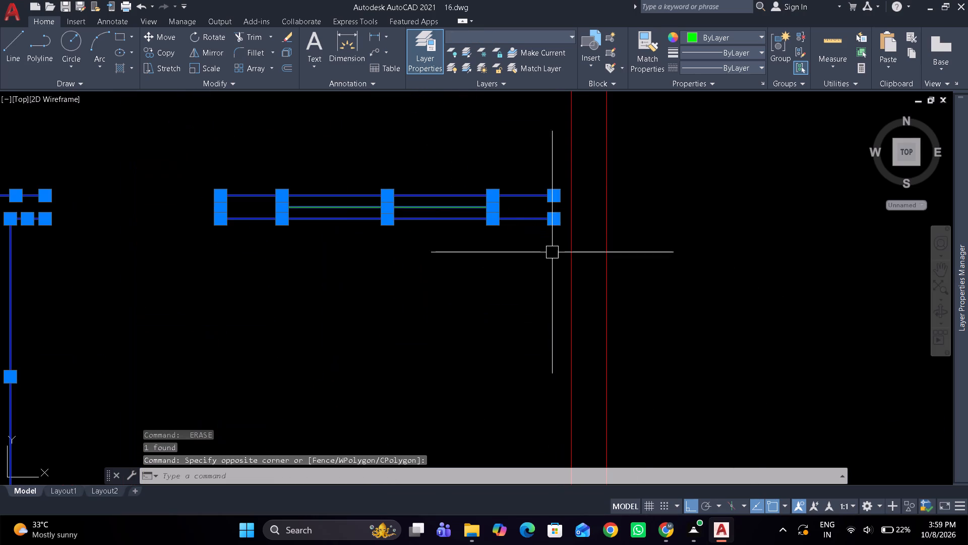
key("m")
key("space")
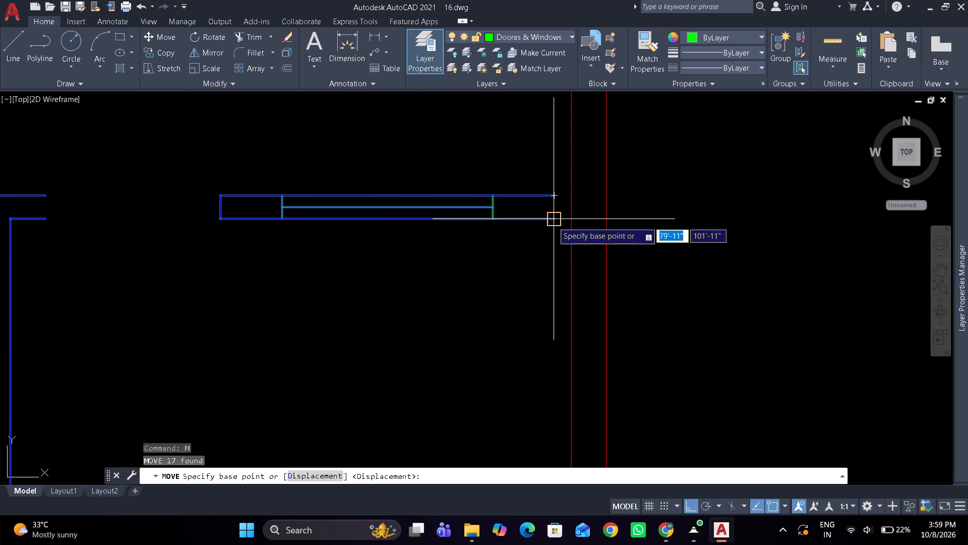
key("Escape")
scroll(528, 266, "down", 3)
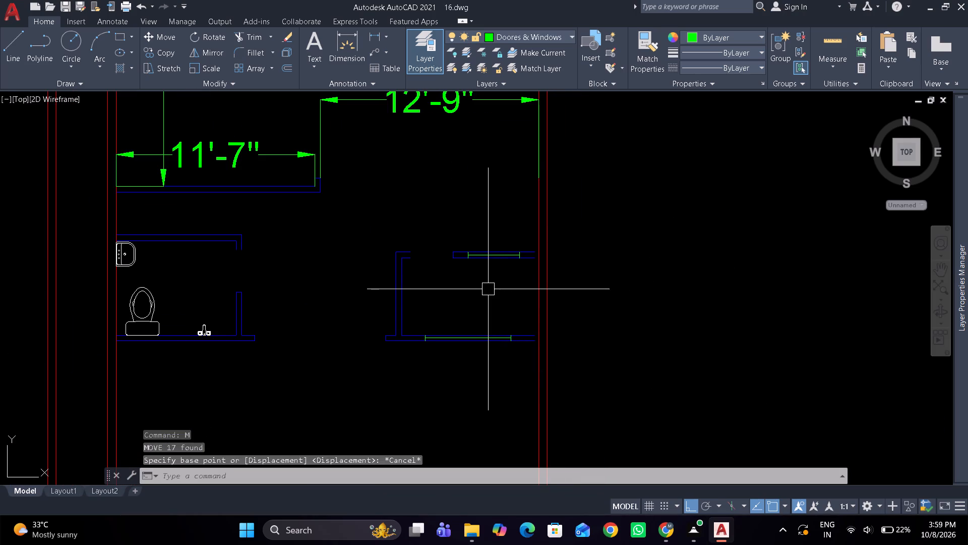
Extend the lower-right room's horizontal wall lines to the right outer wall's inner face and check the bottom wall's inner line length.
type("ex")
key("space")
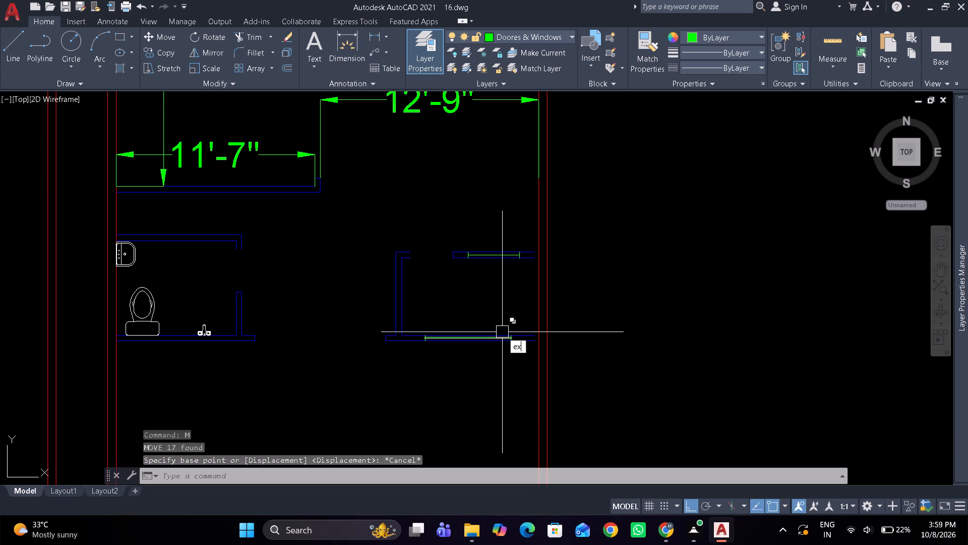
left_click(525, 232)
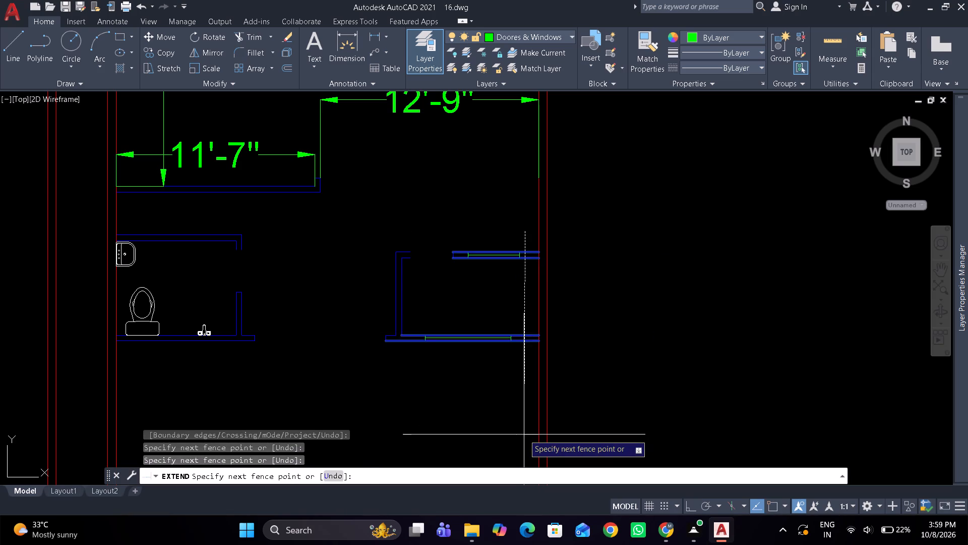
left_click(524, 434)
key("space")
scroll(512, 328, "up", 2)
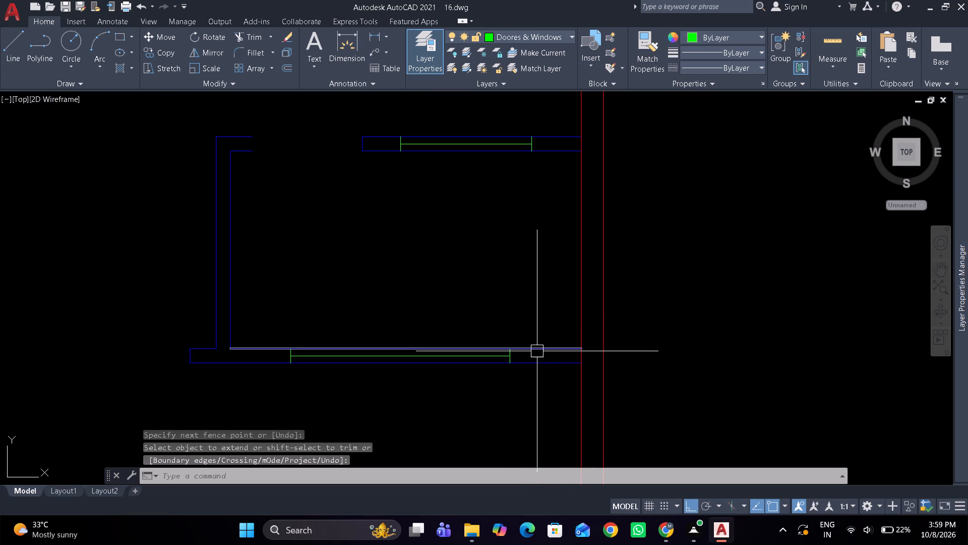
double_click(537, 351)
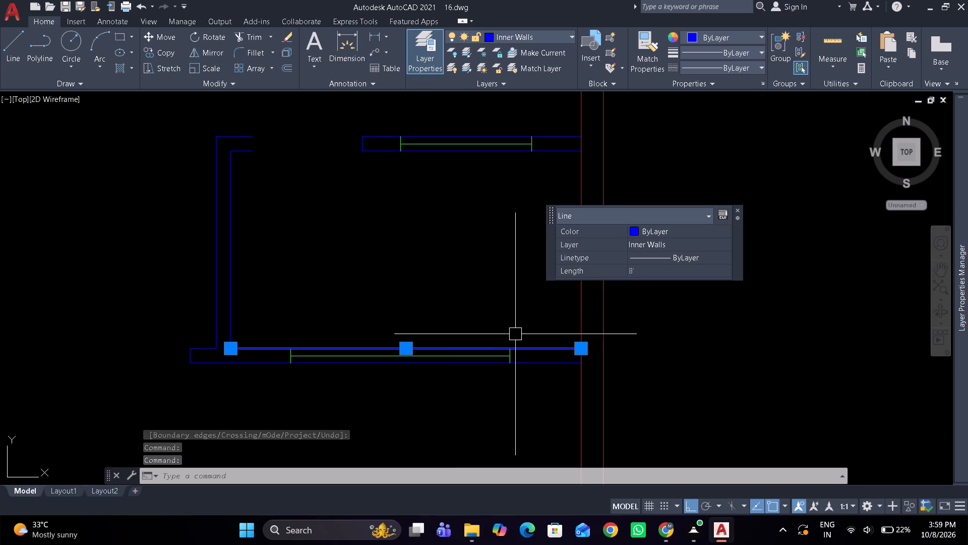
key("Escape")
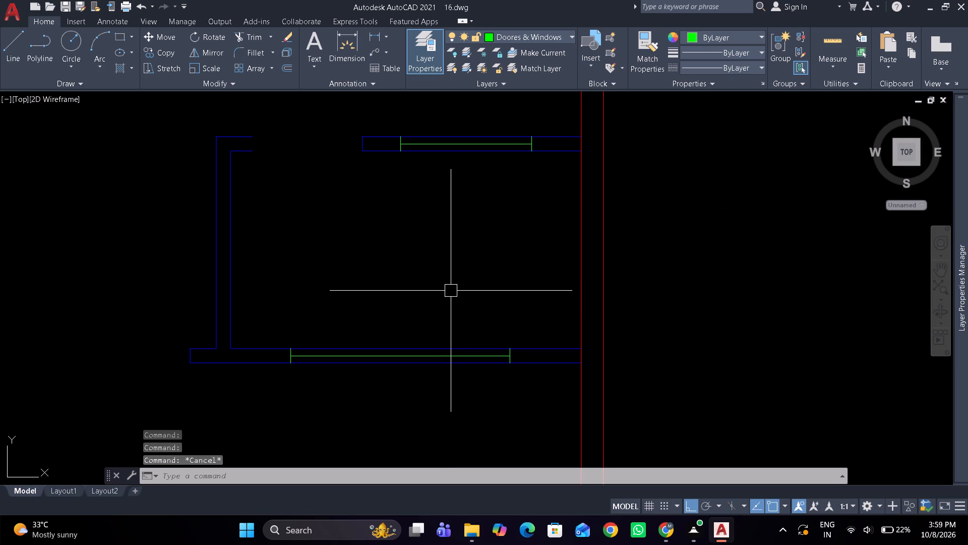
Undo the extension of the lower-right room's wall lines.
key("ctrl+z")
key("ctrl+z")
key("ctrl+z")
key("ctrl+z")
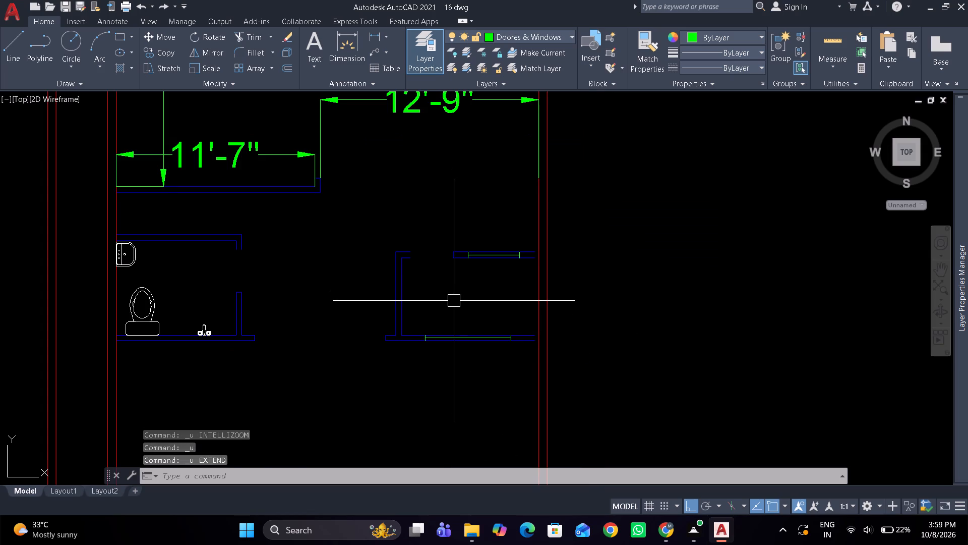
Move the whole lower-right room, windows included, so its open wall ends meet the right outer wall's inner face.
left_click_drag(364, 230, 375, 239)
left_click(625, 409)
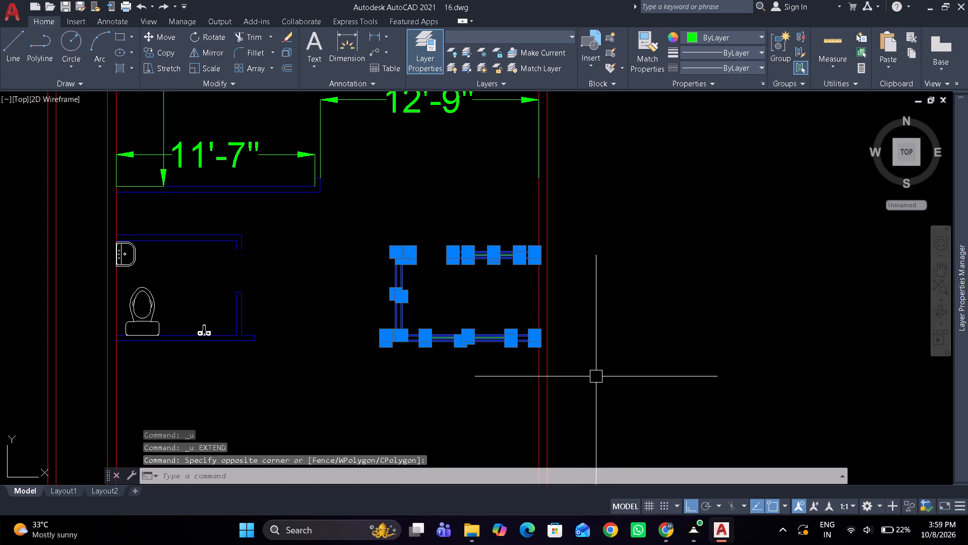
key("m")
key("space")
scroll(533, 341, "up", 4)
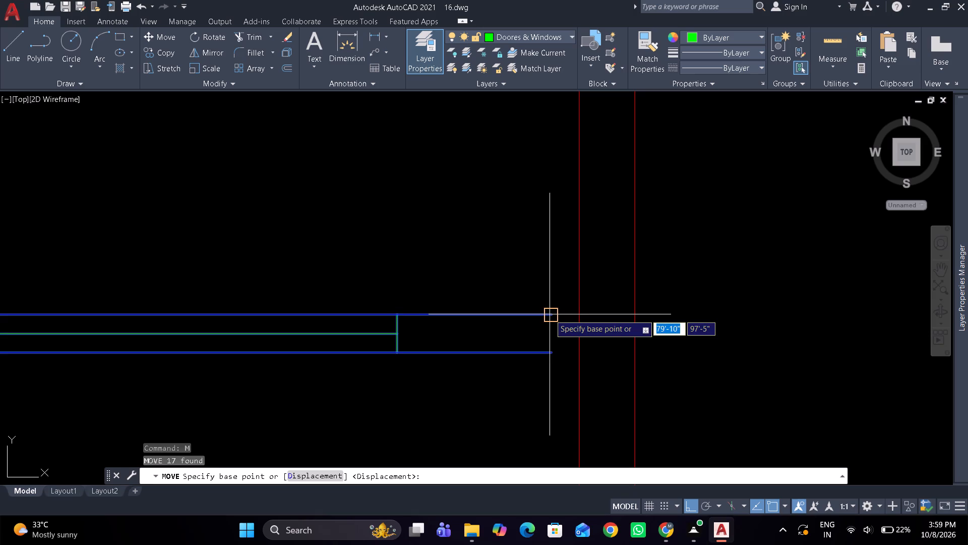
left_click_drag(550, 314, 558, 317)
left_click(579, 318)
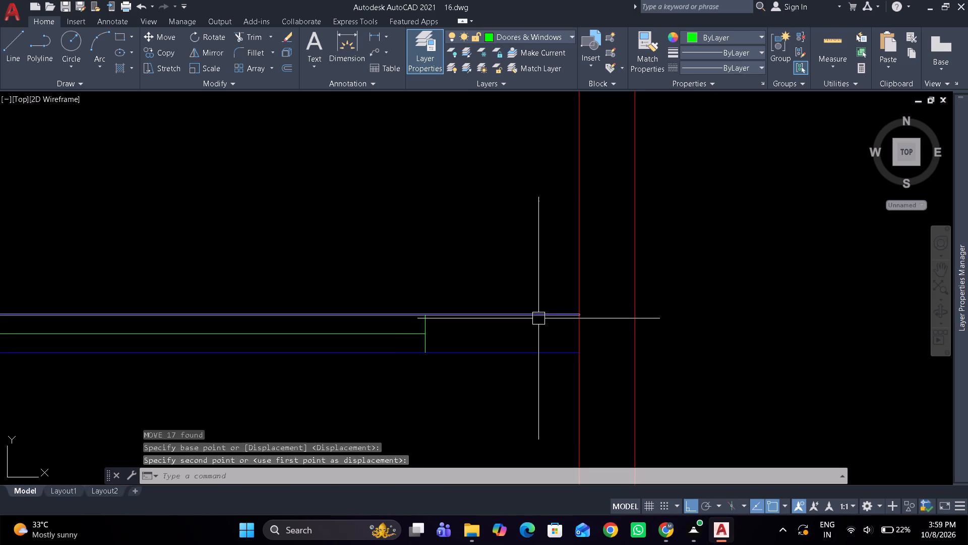
Check the length of the lower-right room's bottom wall inner line.
double_click(538, 317)
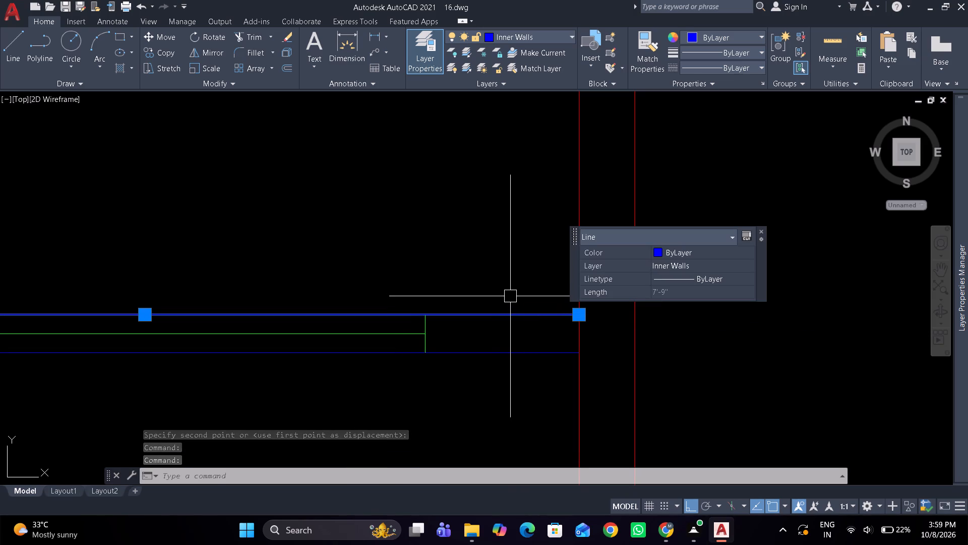
key("Escape")
Offset the left outer wall's inner face 7' into the building, across the bathroom.
scroll(496, 255, "down", 3)
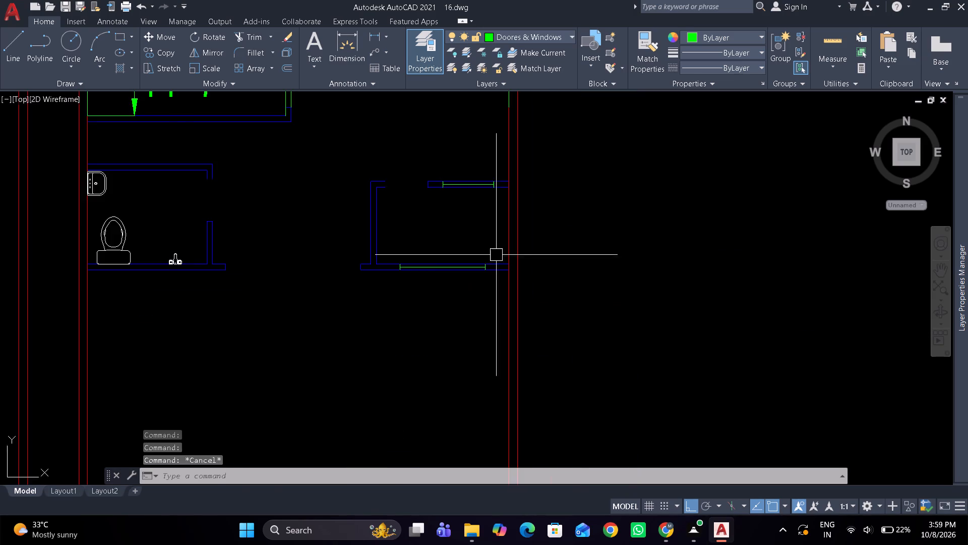
scroll(496, 255, "down", 2)
middle_click_drag(496, 255, 529, 278)
scroll(376, 253, "up", 2)
middle_click_drag(380, 261, 388, 270)
scroll(388, 270, "down", 2)
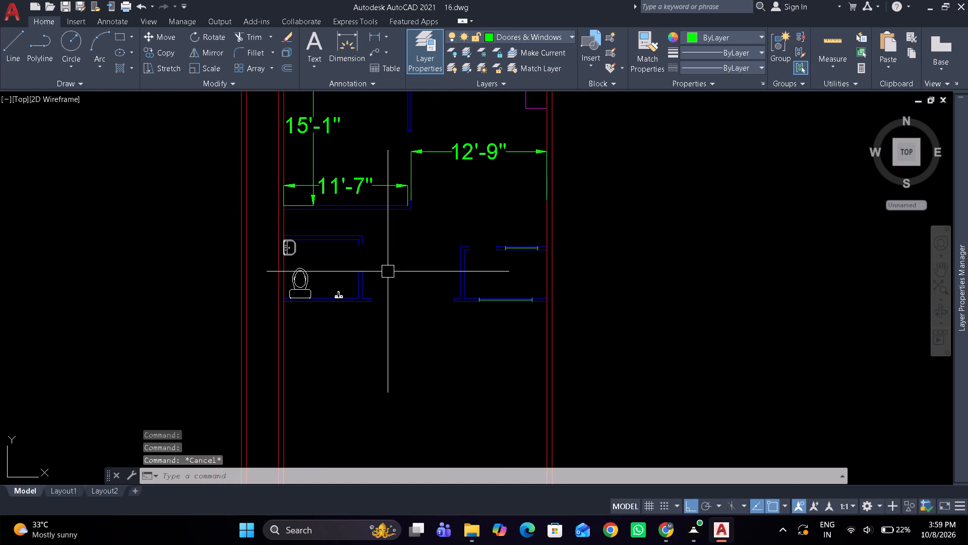
scroll(319, 283, "up", 2)
type("o")
key("space")
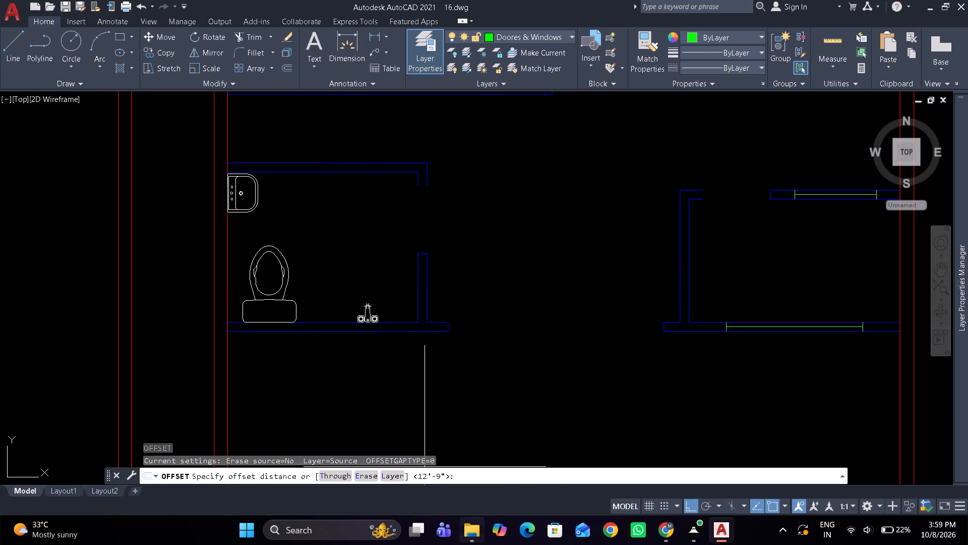
type("7';")
key("Return")
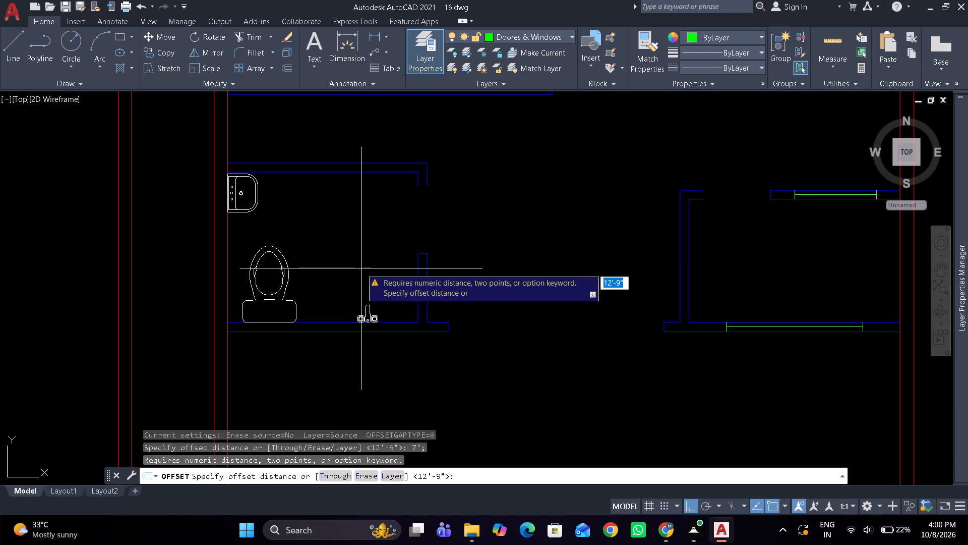
type("7'")
key("Return")
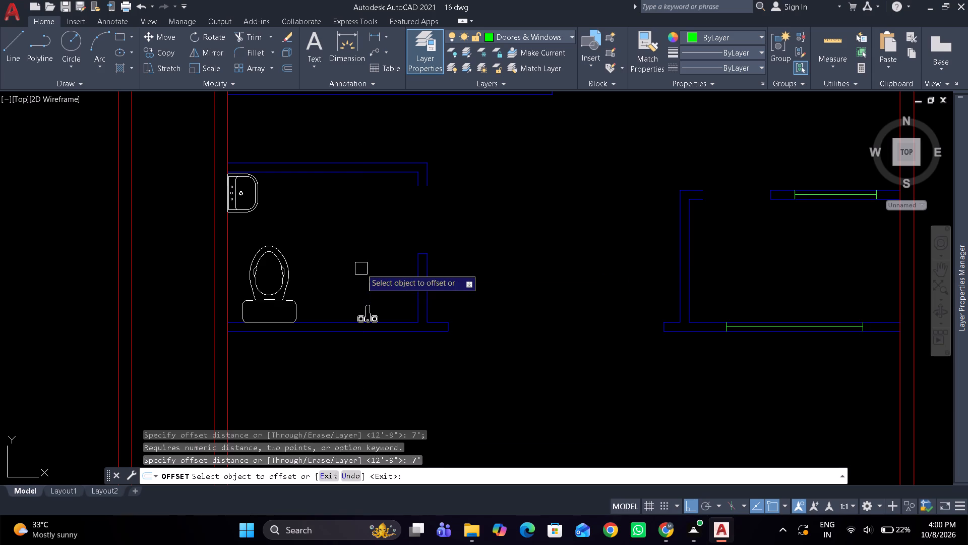
left_click_drag(226, 254, 250, 243)
left_click(451, 219)
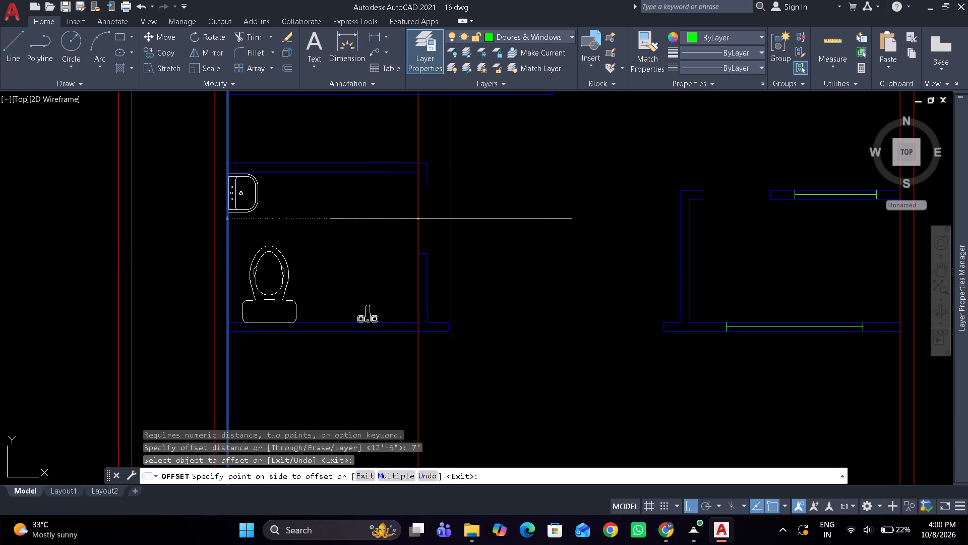
scroll(425, 227, "up", 2)
key("space")
Offset the new vertical line at the bathroom's right wall 4" outward for the wall thickness.
key("space")
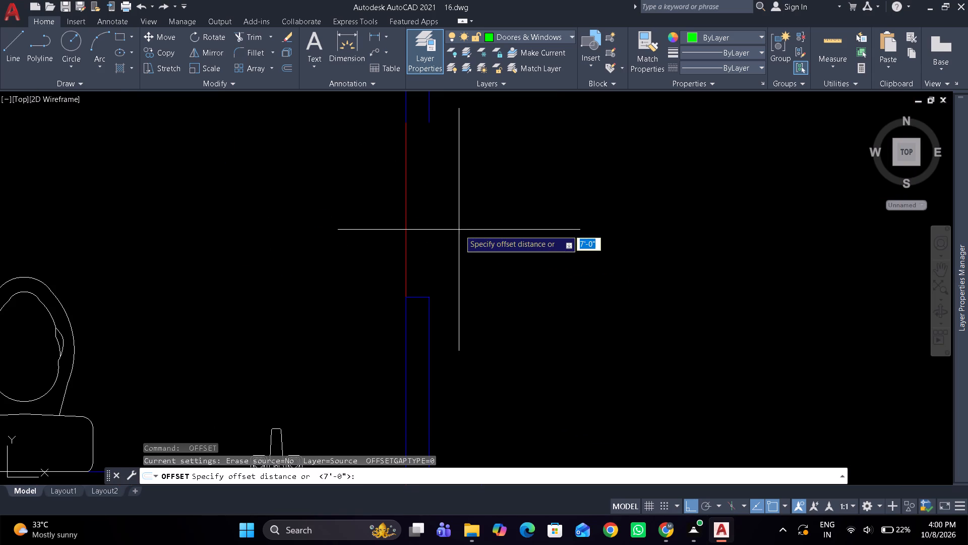
type("4\"")
key("Return")
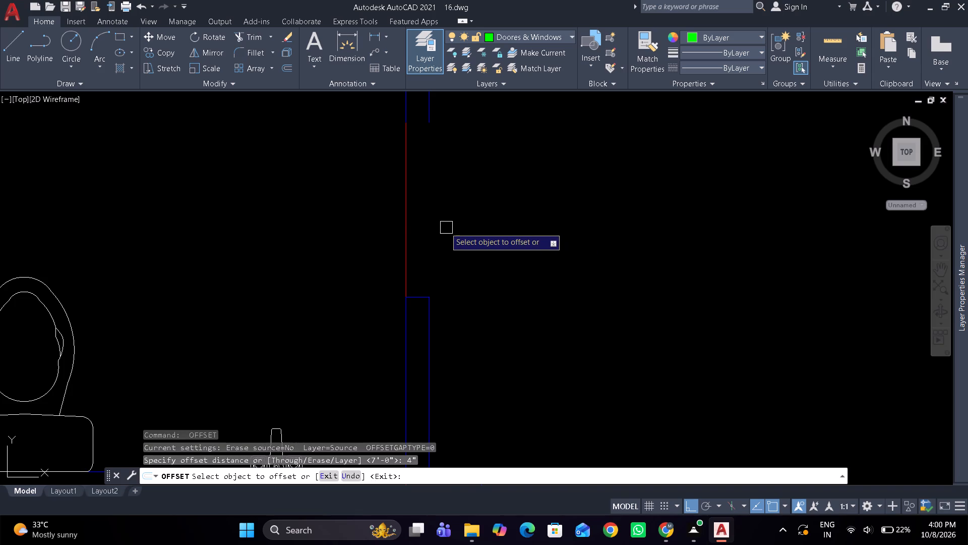
left_click_drag(403, 225, 428, 218)
left_click(514, 197)
key("space")
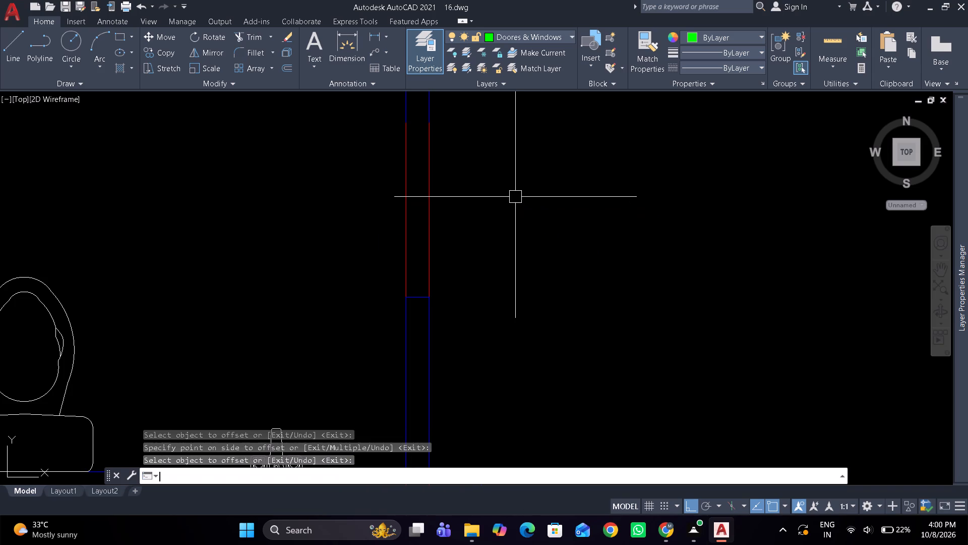
Offset the bathroom right wall's outer line 9' toward the lower-right room.
key("space")
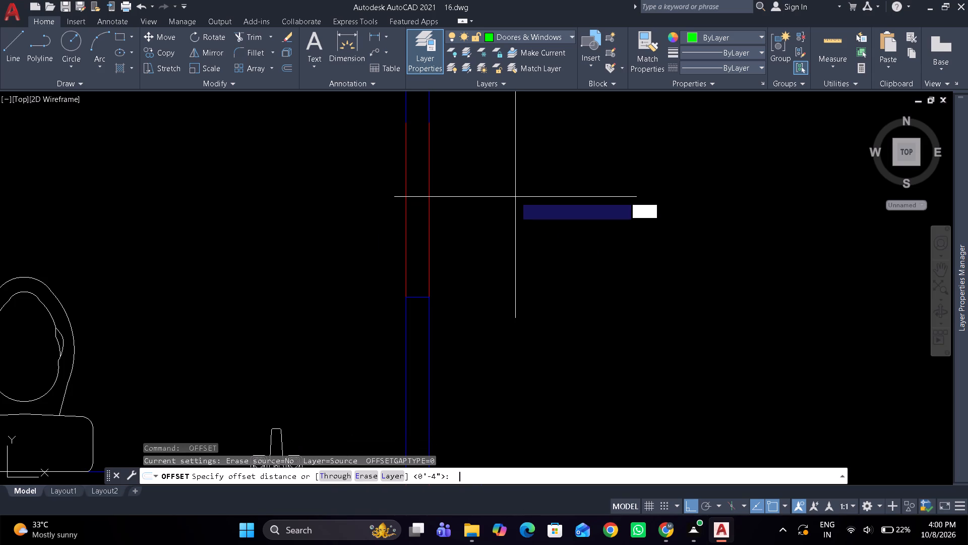
key("9")
key("apostrophe")
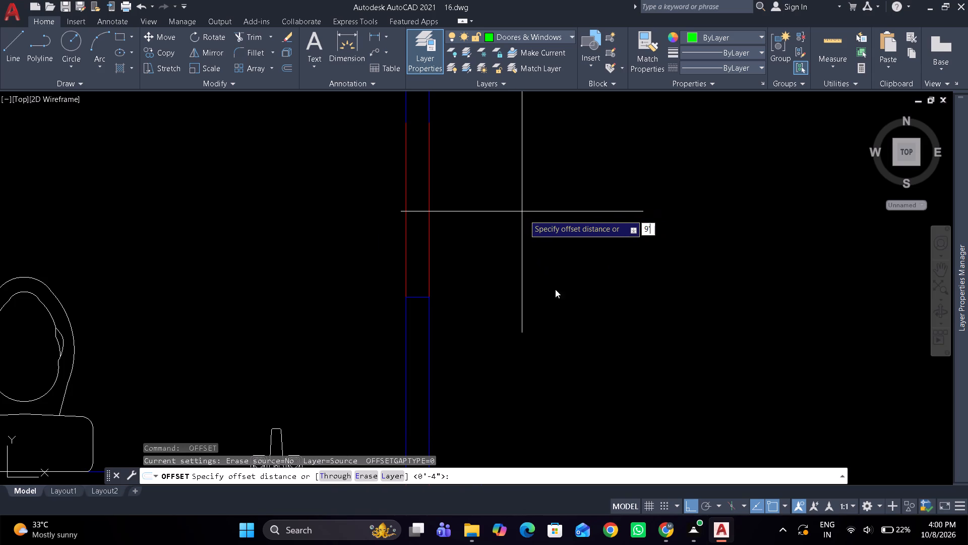
key("space")
left_click_drag(428, 167, 455, 160)
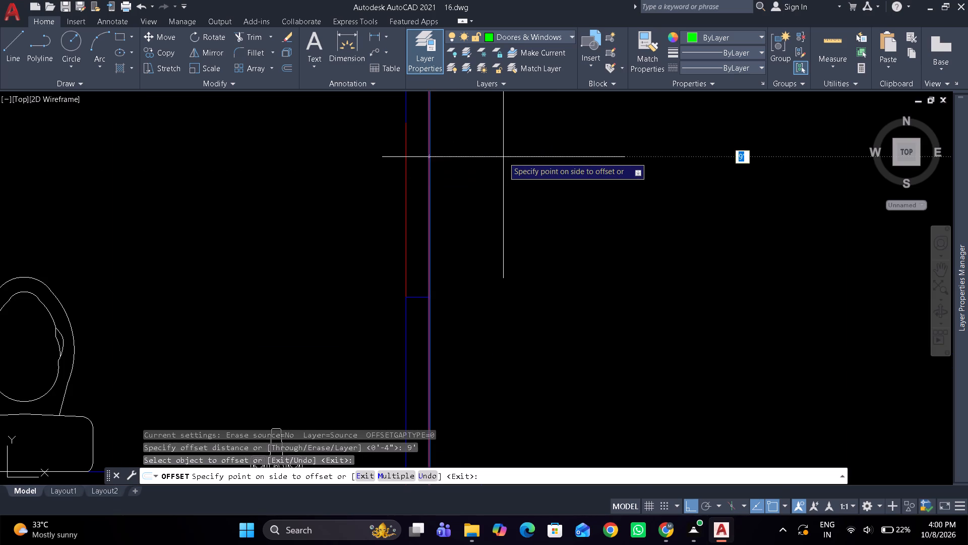
scroll(503, 157, "down", 3)
left_click_drag(531, 184, 537, 185)
middle_click_drag(607, 191, 447, 239)
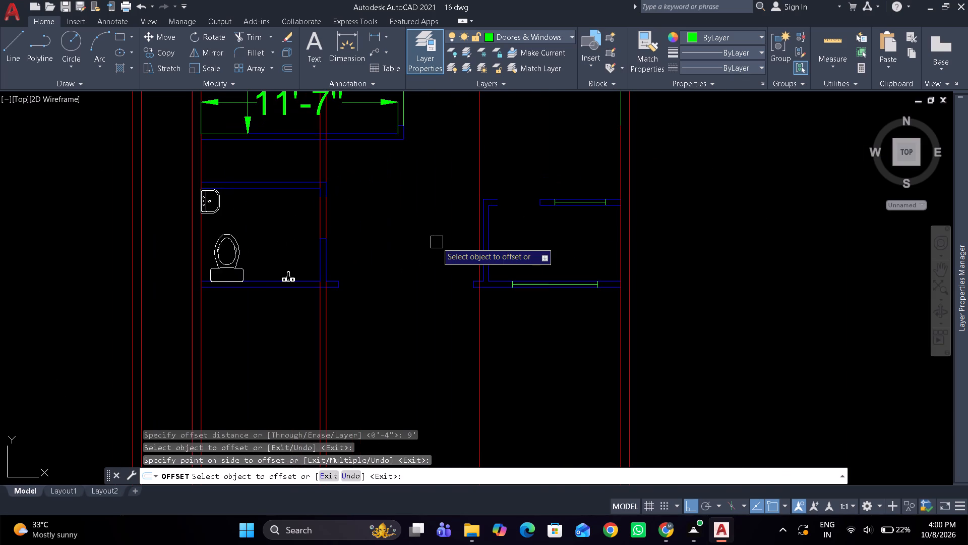
key("space")
Move the lower-right room with its windows so its left wall's outer face lands on the 9' offset line.
scroll(443, 226, "up", 1)
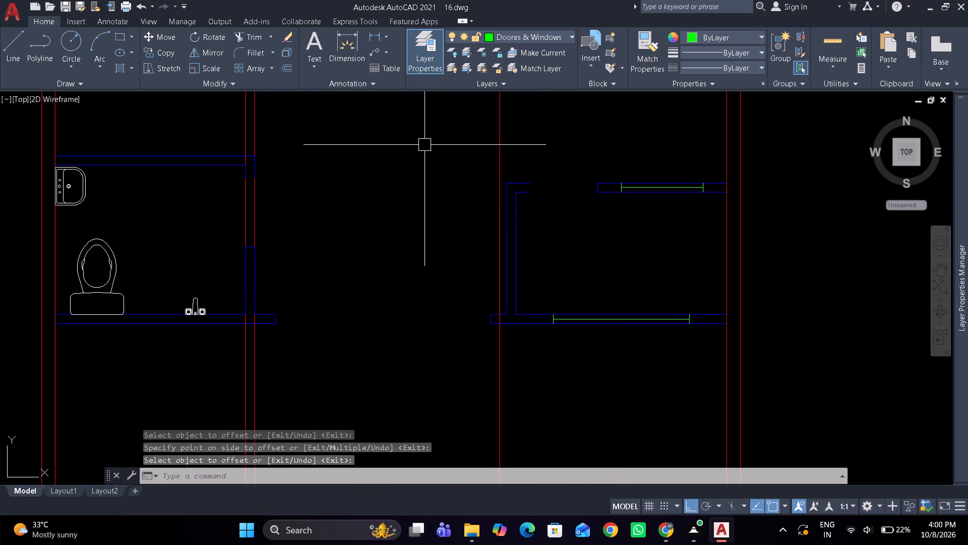
left_click_drag(425, 145, 444, 162)
left_click_drag(786, 368, 781, 368)
scroll(471, 342, "up", 2)
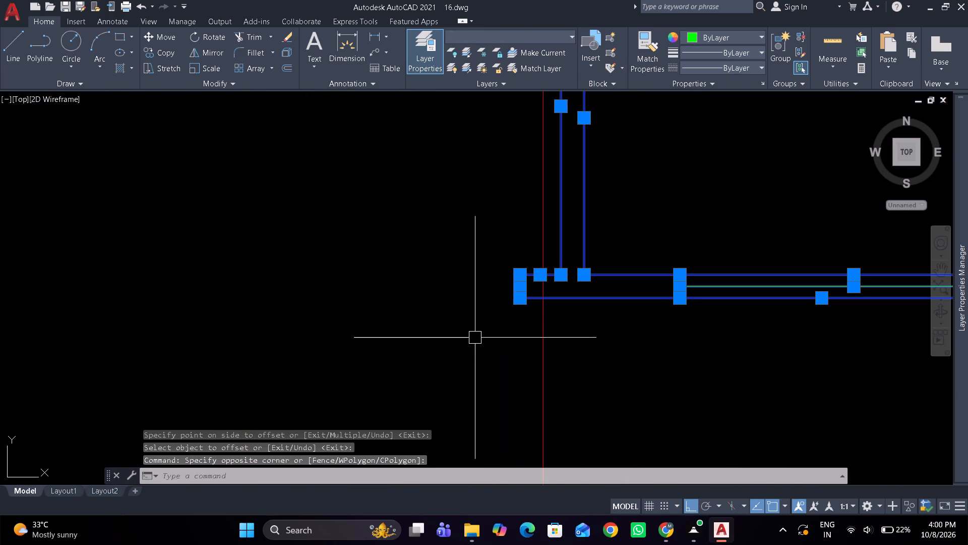
key("m")
key("space")
left_click(562, 275)
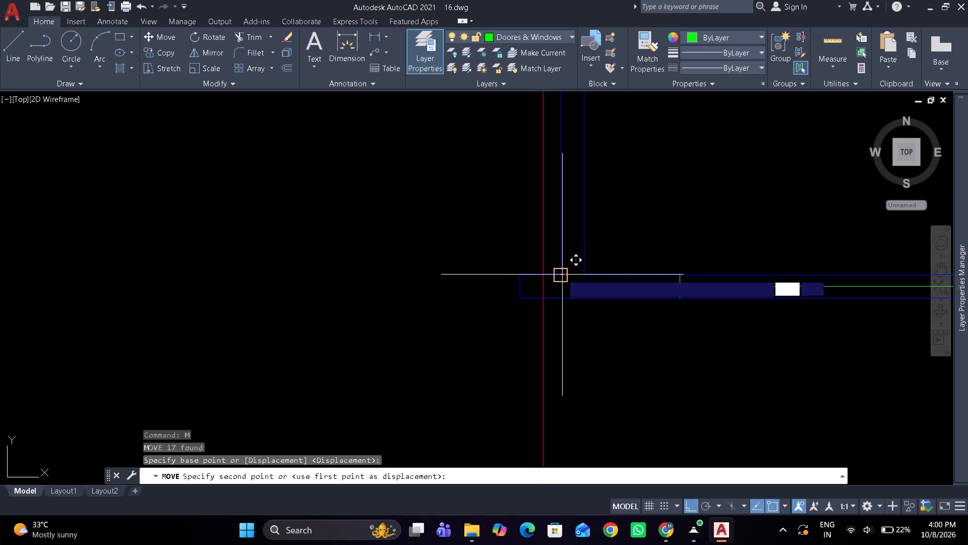
left_click(542, 279)
Extend the lower-right room's upper and lower horizontal wall lines to the right outer wall's inner face.
scroll(646, 310, "down", 2)
middle_click_drag(617, 315, 342, 357)
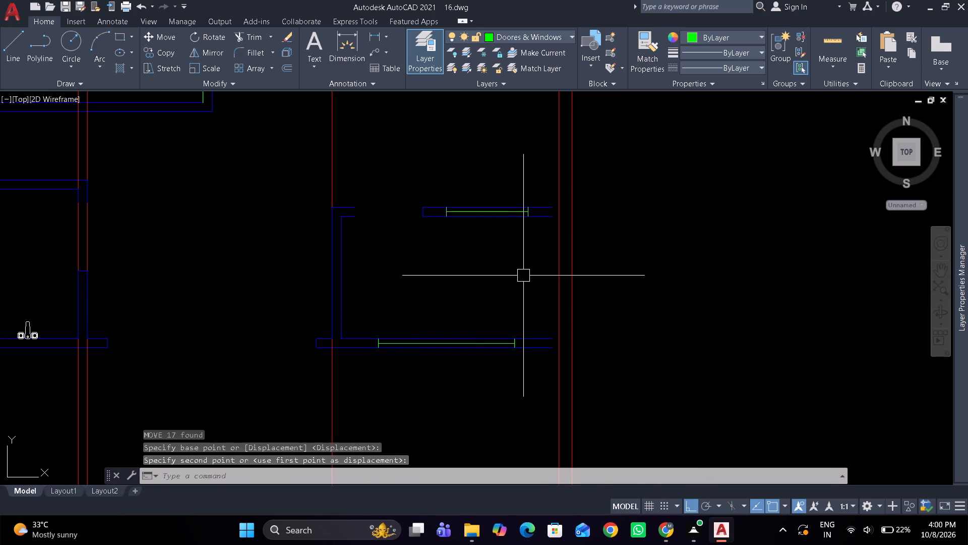
type("ex")
key("space")
left_click_drag(541, 186, 540, 193)
left_click(538, 387)
key("space")
Check the length of the lower-right room's bottom wall inner line.
scroll(540, 348, "up", 1)
double_click(540, 331)
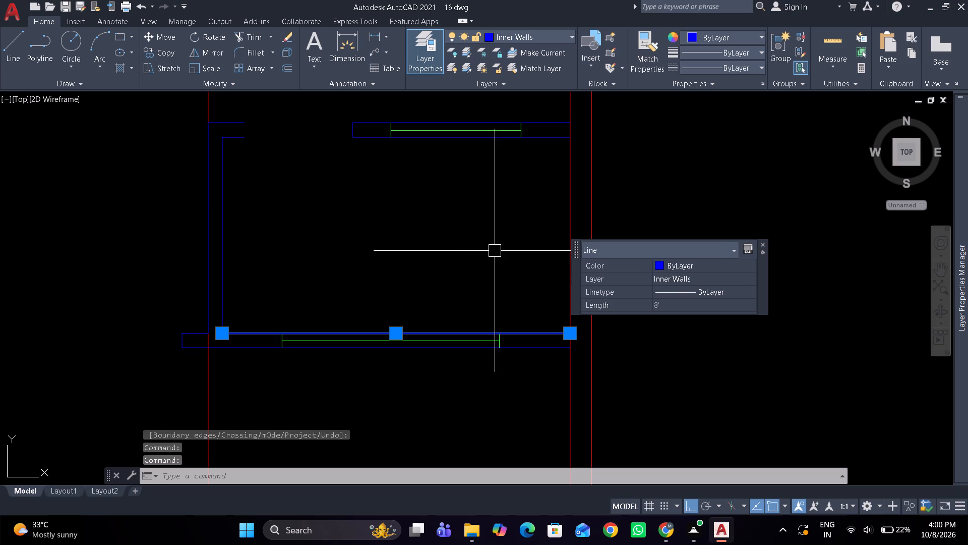
key("Escape")
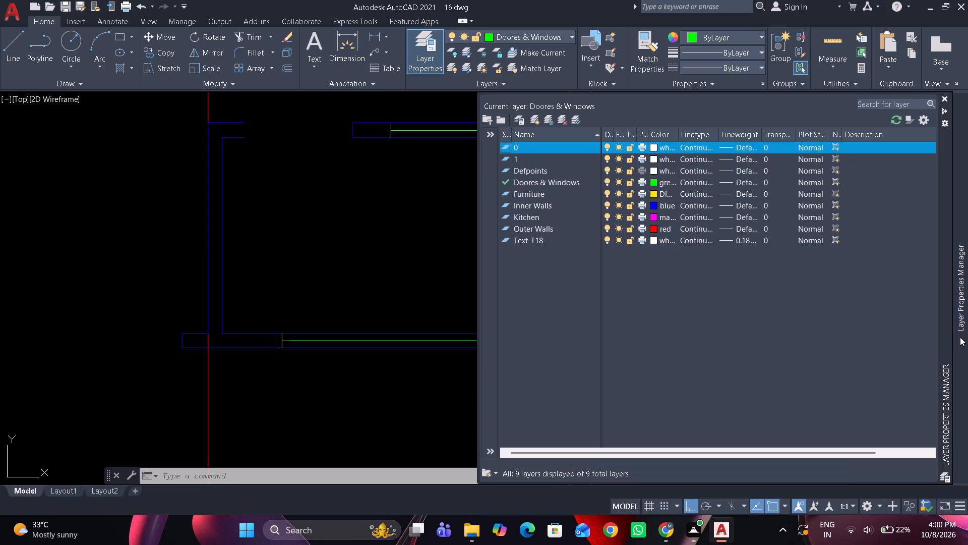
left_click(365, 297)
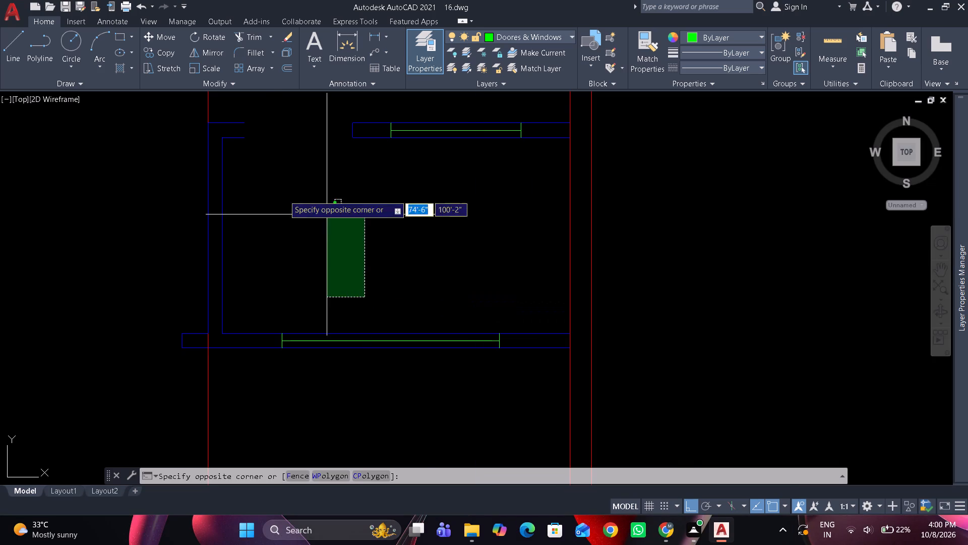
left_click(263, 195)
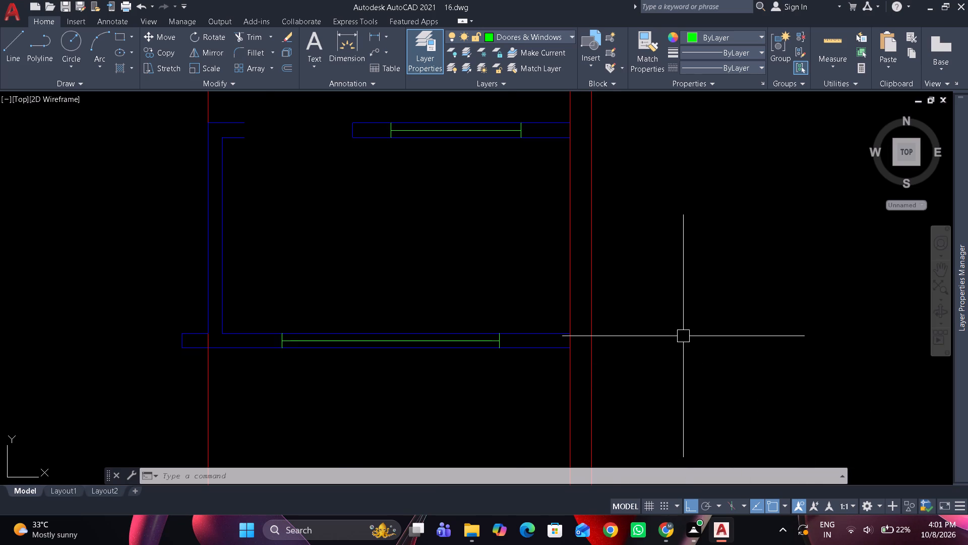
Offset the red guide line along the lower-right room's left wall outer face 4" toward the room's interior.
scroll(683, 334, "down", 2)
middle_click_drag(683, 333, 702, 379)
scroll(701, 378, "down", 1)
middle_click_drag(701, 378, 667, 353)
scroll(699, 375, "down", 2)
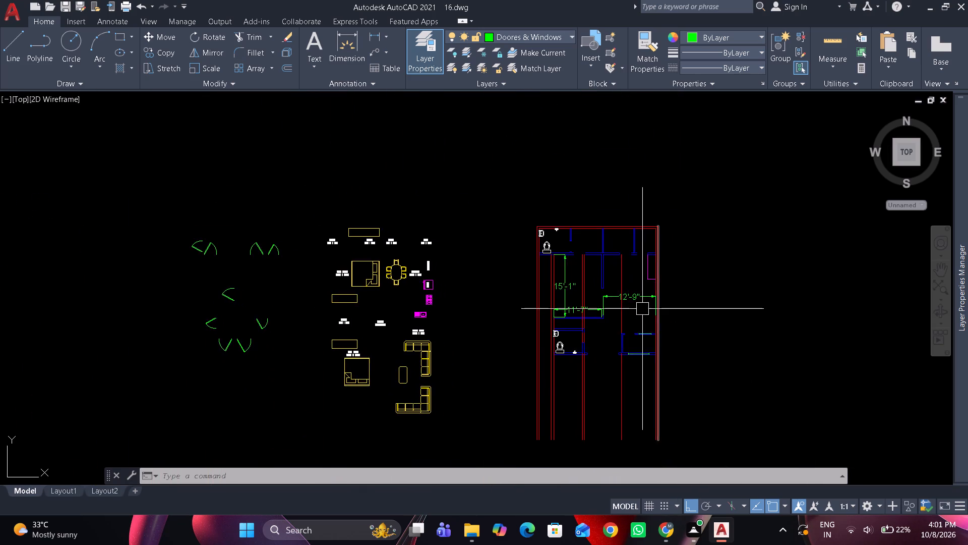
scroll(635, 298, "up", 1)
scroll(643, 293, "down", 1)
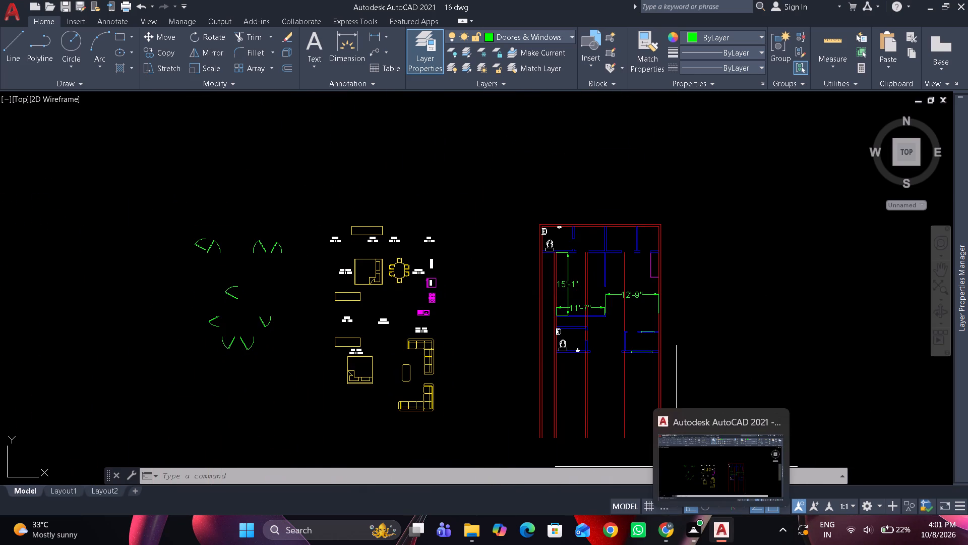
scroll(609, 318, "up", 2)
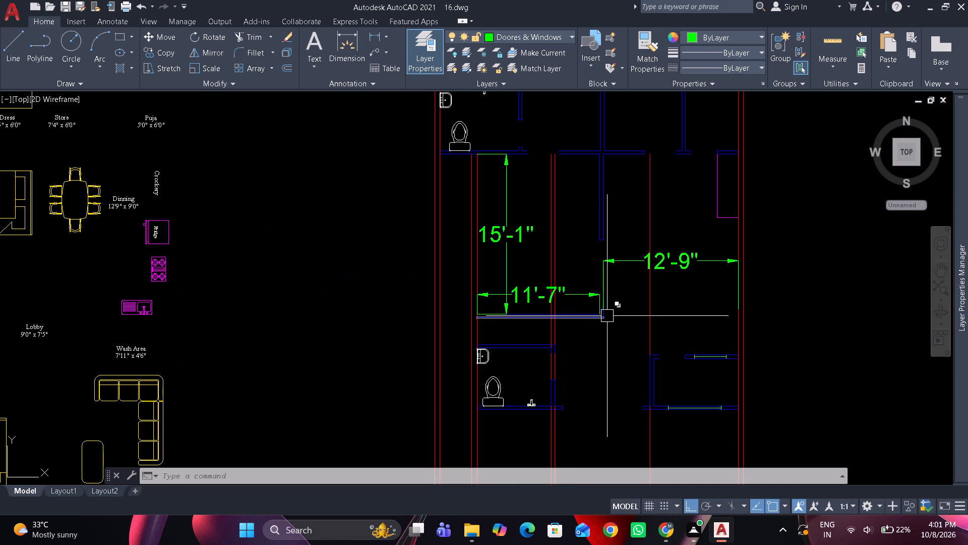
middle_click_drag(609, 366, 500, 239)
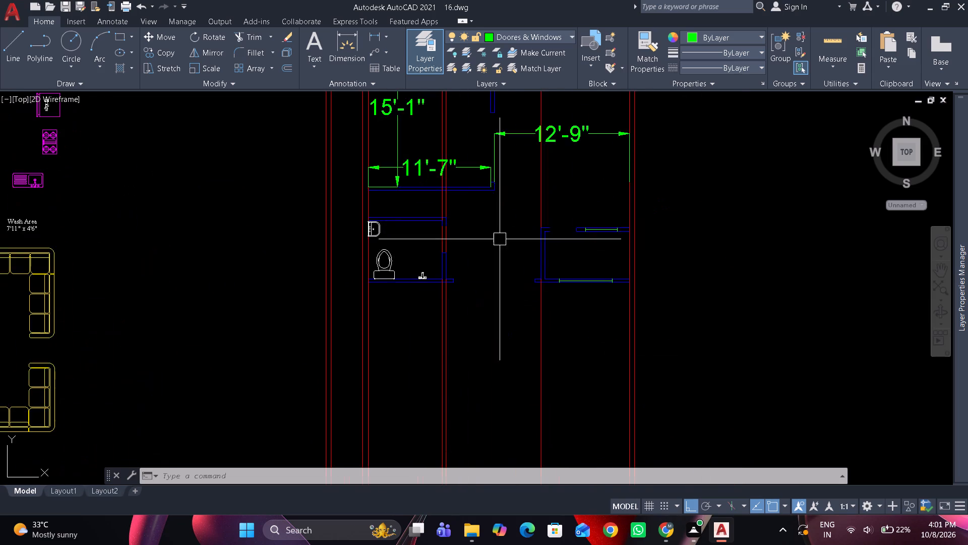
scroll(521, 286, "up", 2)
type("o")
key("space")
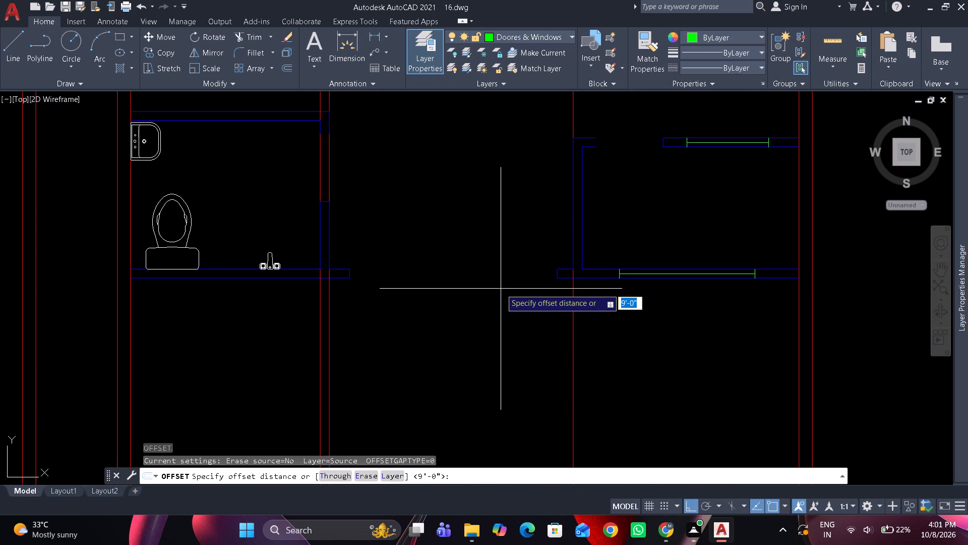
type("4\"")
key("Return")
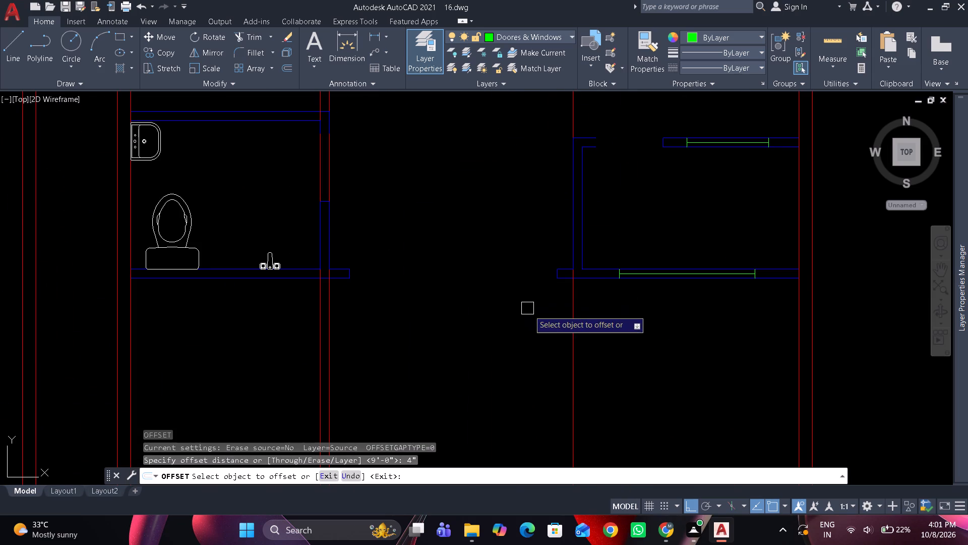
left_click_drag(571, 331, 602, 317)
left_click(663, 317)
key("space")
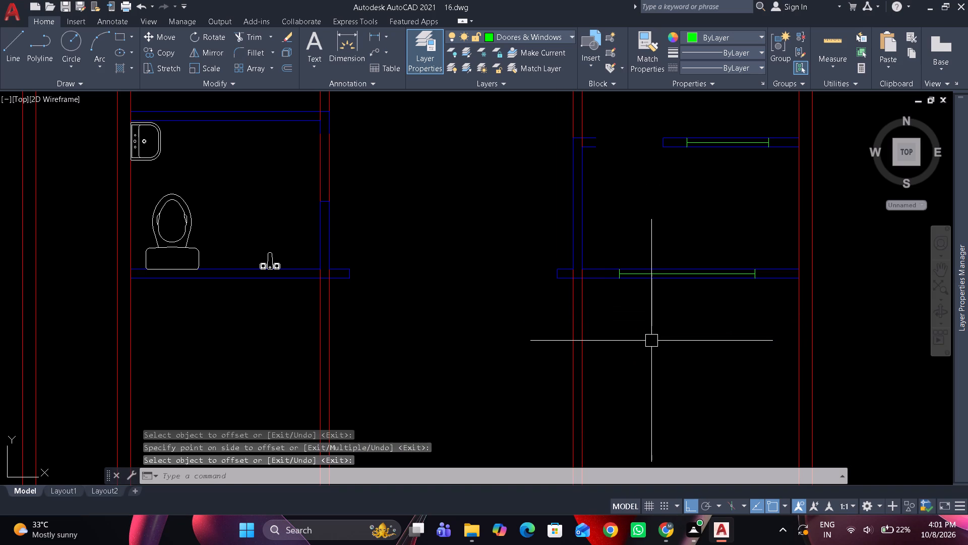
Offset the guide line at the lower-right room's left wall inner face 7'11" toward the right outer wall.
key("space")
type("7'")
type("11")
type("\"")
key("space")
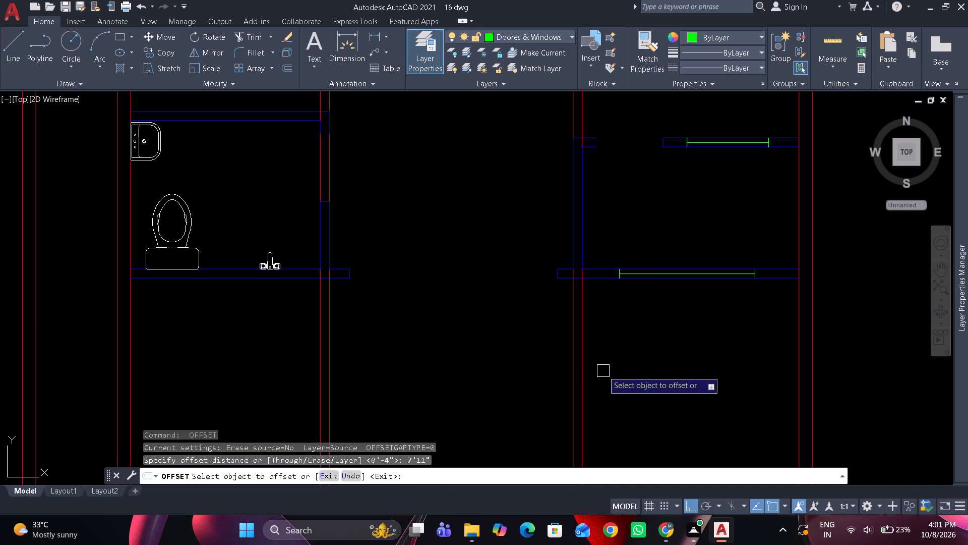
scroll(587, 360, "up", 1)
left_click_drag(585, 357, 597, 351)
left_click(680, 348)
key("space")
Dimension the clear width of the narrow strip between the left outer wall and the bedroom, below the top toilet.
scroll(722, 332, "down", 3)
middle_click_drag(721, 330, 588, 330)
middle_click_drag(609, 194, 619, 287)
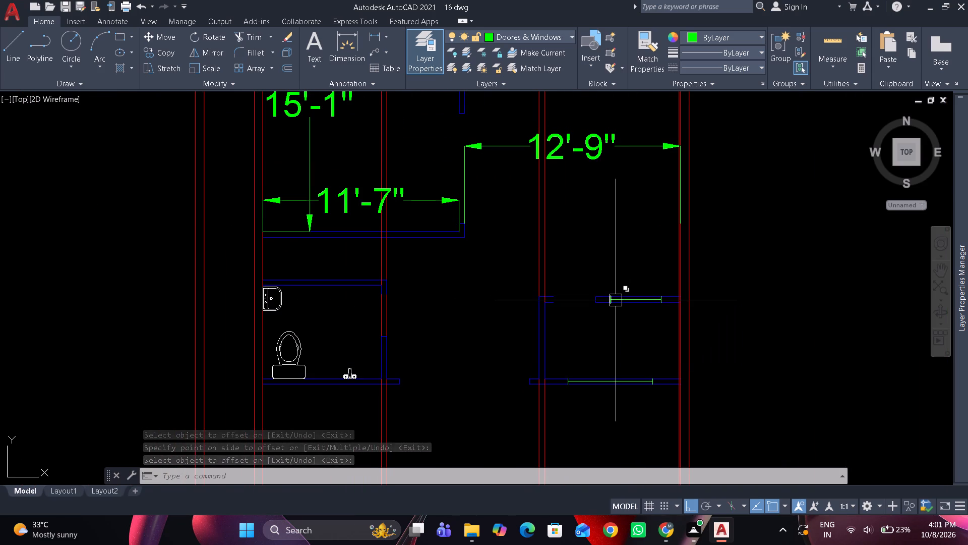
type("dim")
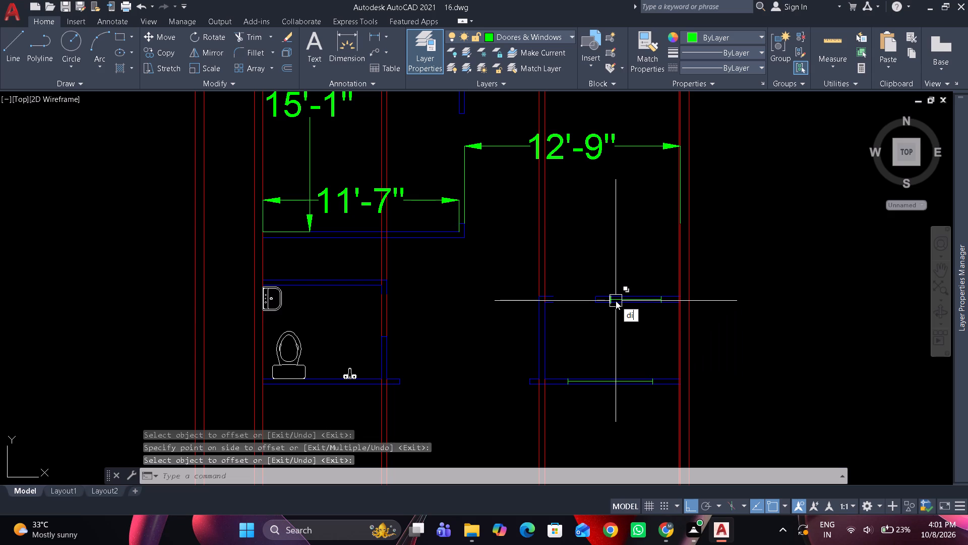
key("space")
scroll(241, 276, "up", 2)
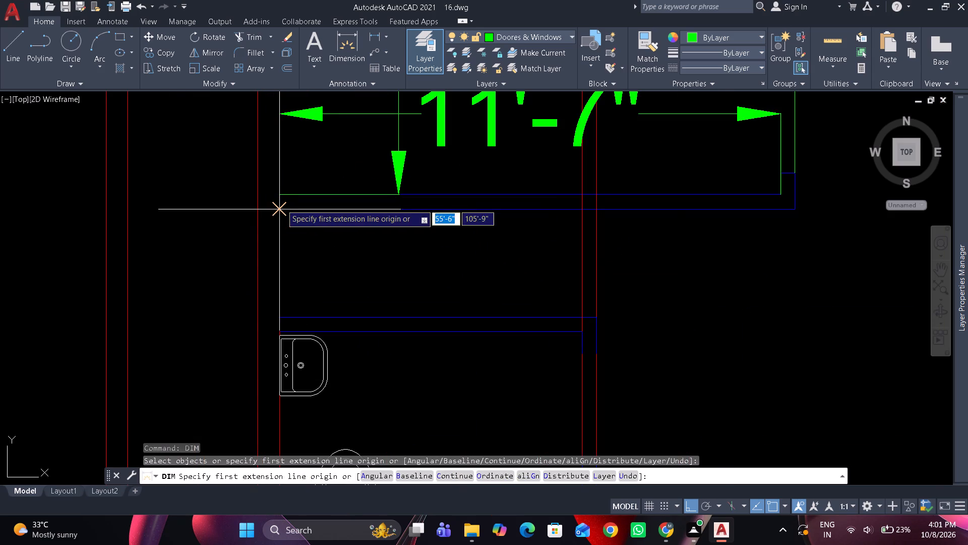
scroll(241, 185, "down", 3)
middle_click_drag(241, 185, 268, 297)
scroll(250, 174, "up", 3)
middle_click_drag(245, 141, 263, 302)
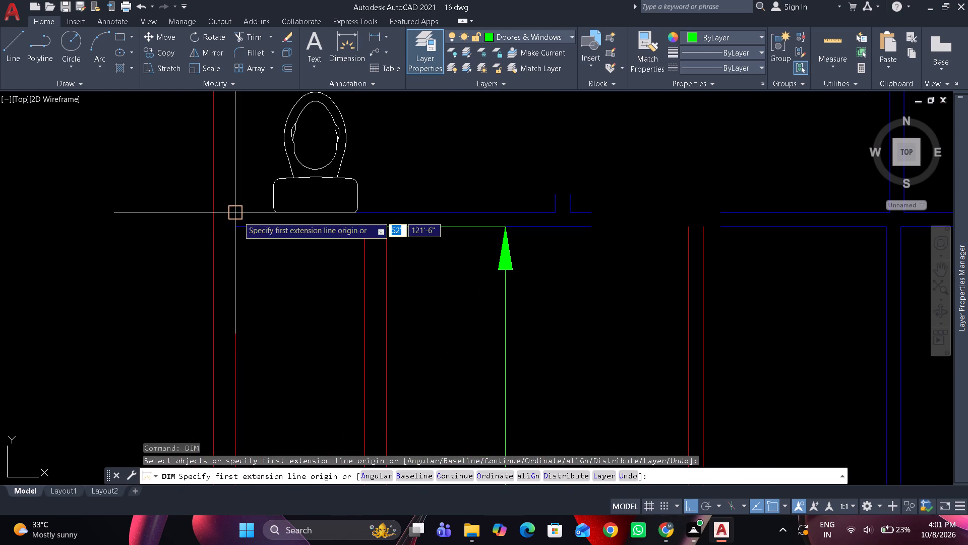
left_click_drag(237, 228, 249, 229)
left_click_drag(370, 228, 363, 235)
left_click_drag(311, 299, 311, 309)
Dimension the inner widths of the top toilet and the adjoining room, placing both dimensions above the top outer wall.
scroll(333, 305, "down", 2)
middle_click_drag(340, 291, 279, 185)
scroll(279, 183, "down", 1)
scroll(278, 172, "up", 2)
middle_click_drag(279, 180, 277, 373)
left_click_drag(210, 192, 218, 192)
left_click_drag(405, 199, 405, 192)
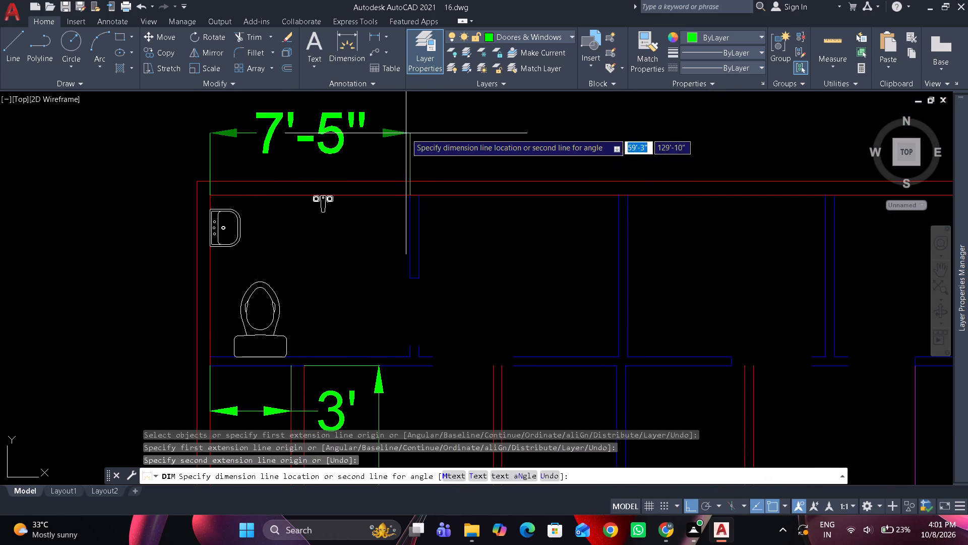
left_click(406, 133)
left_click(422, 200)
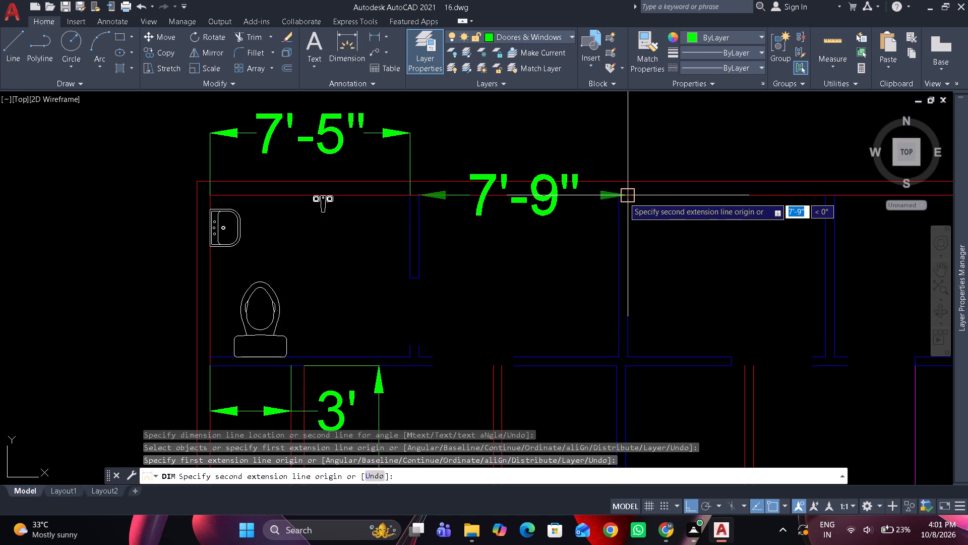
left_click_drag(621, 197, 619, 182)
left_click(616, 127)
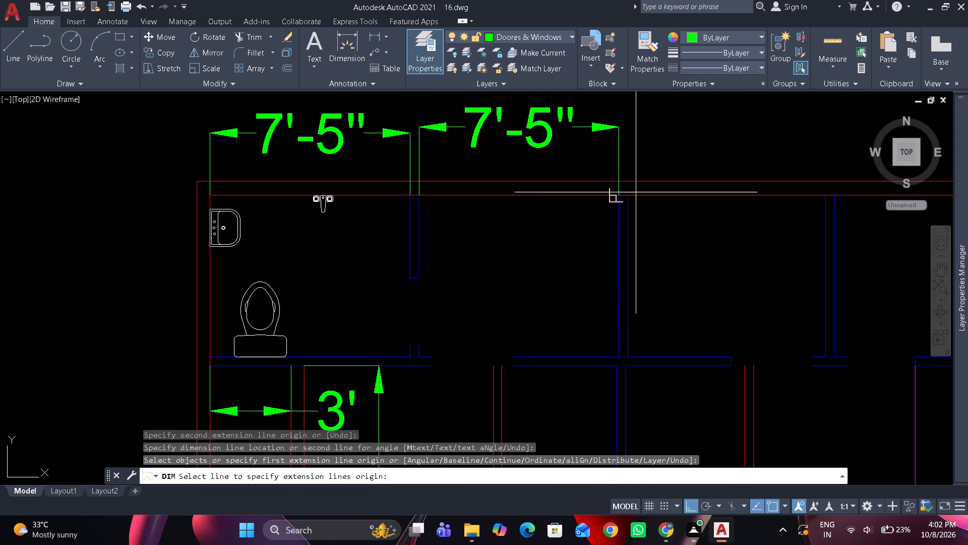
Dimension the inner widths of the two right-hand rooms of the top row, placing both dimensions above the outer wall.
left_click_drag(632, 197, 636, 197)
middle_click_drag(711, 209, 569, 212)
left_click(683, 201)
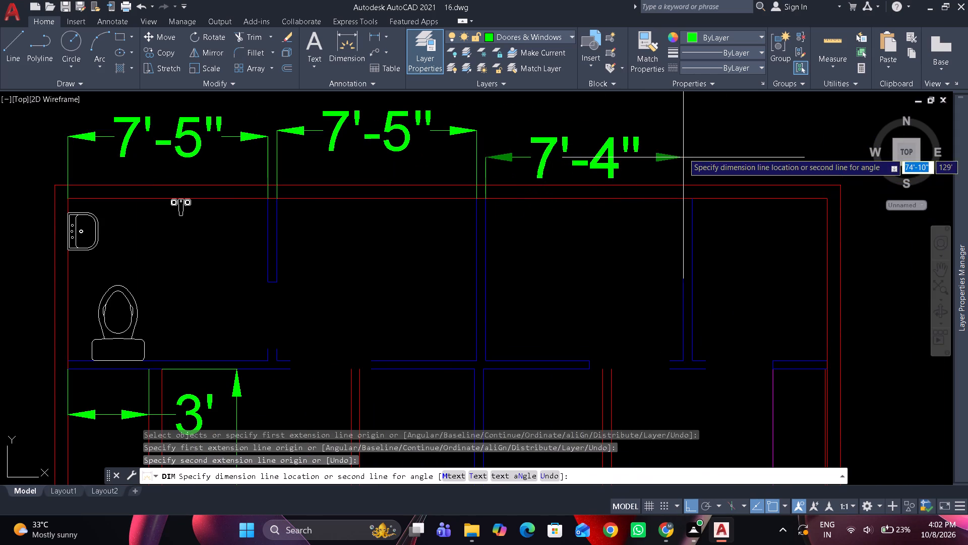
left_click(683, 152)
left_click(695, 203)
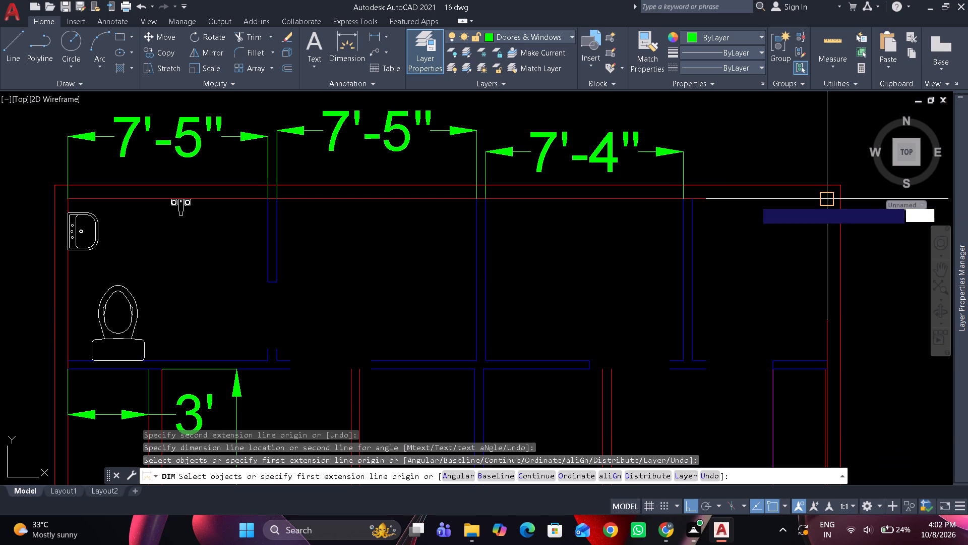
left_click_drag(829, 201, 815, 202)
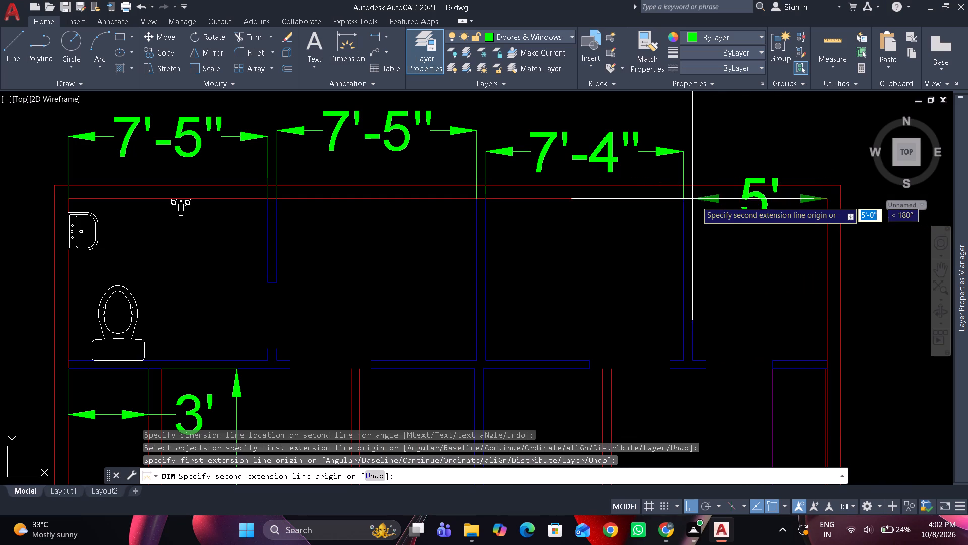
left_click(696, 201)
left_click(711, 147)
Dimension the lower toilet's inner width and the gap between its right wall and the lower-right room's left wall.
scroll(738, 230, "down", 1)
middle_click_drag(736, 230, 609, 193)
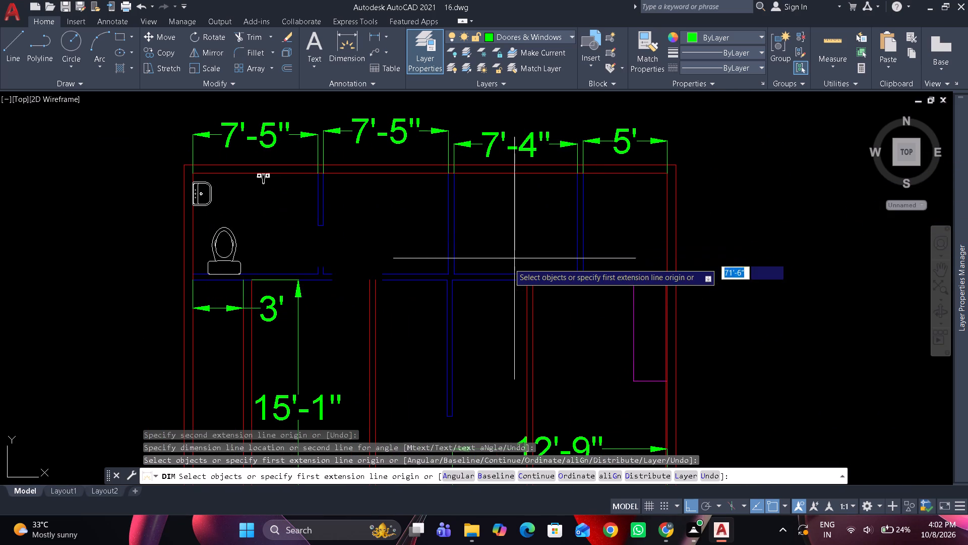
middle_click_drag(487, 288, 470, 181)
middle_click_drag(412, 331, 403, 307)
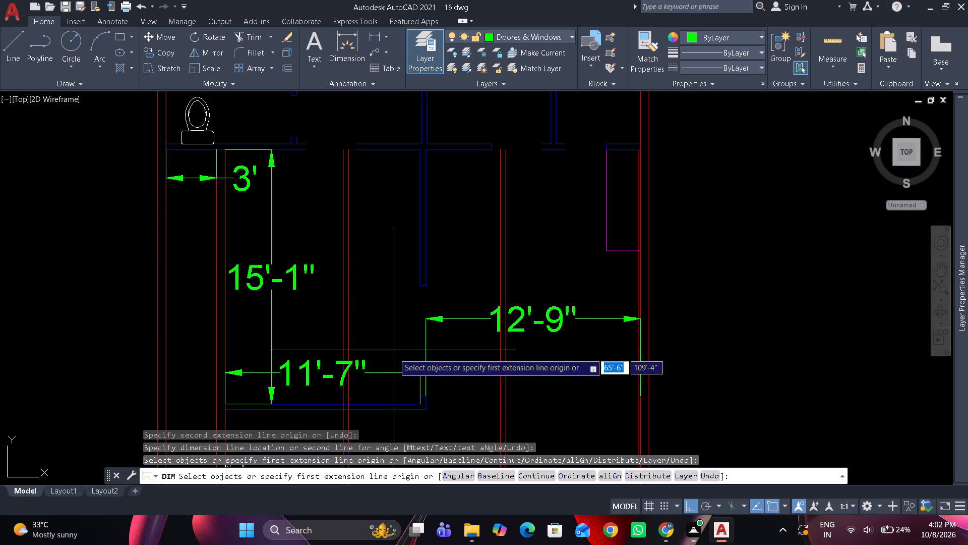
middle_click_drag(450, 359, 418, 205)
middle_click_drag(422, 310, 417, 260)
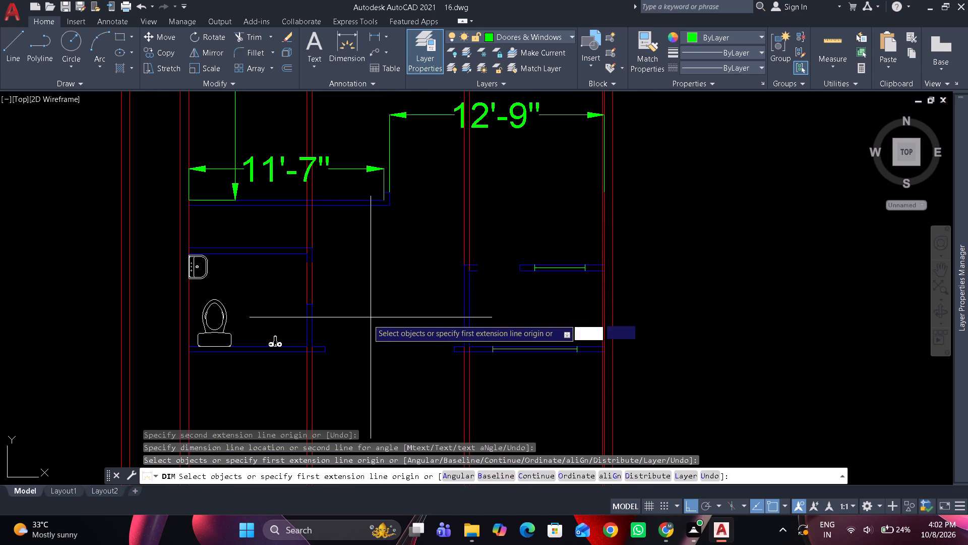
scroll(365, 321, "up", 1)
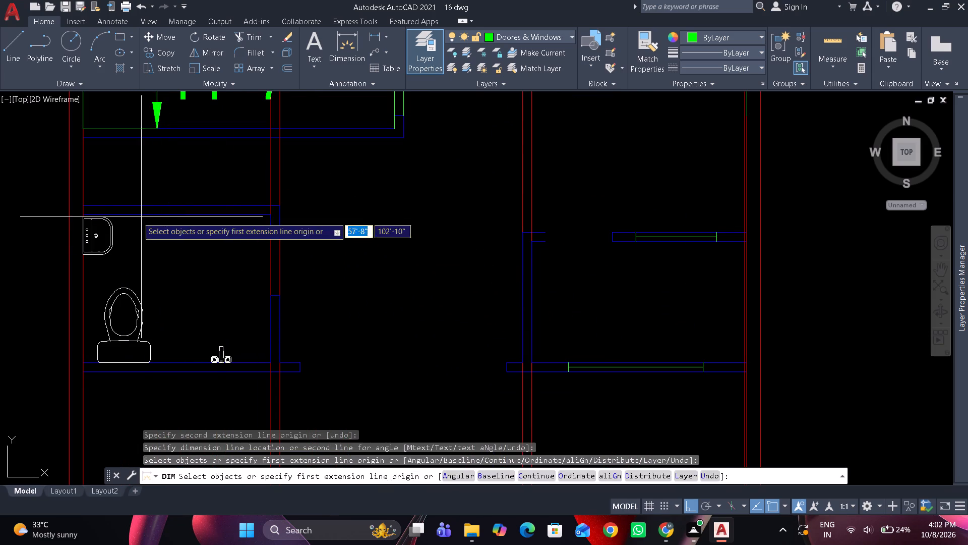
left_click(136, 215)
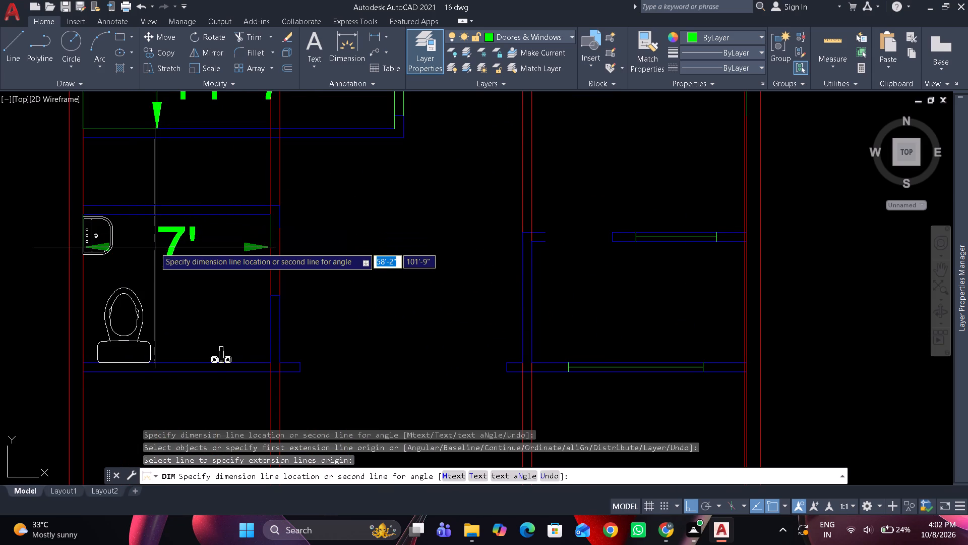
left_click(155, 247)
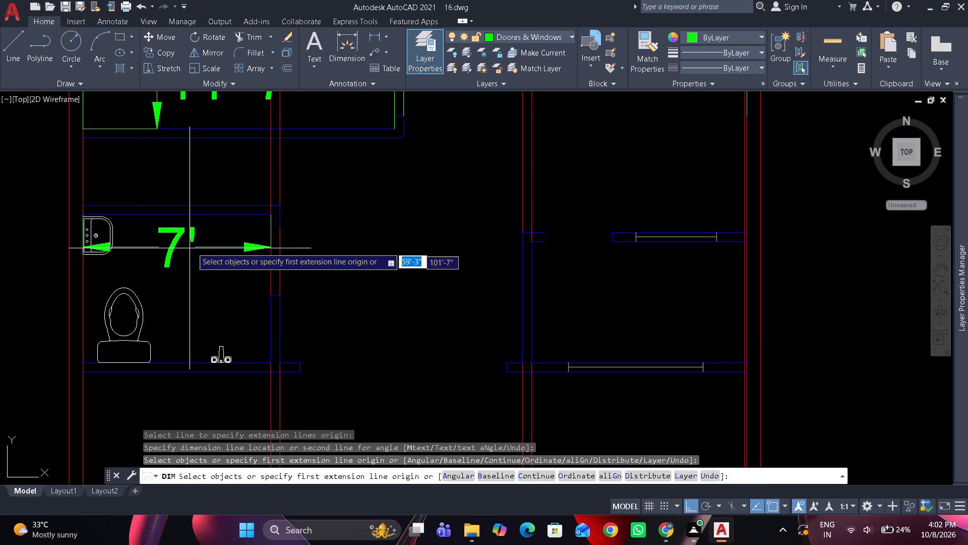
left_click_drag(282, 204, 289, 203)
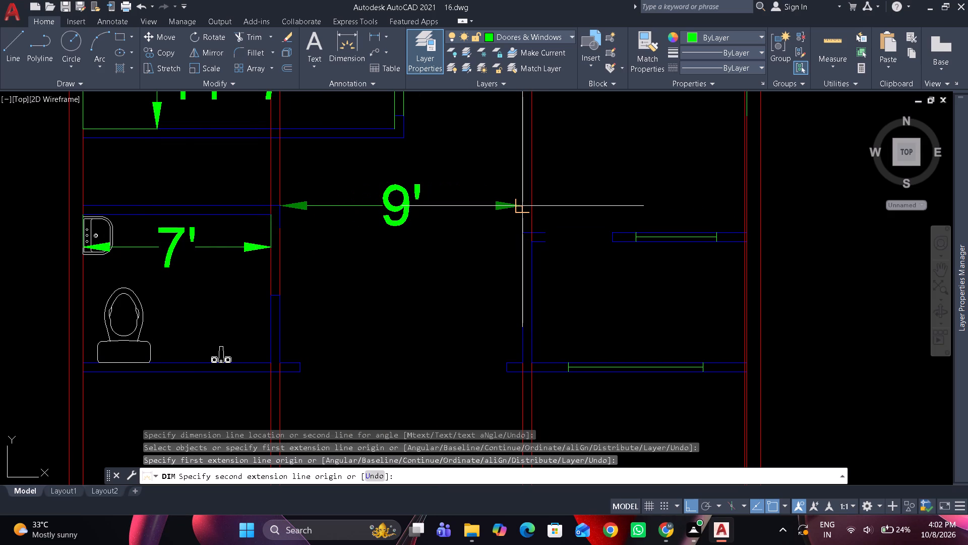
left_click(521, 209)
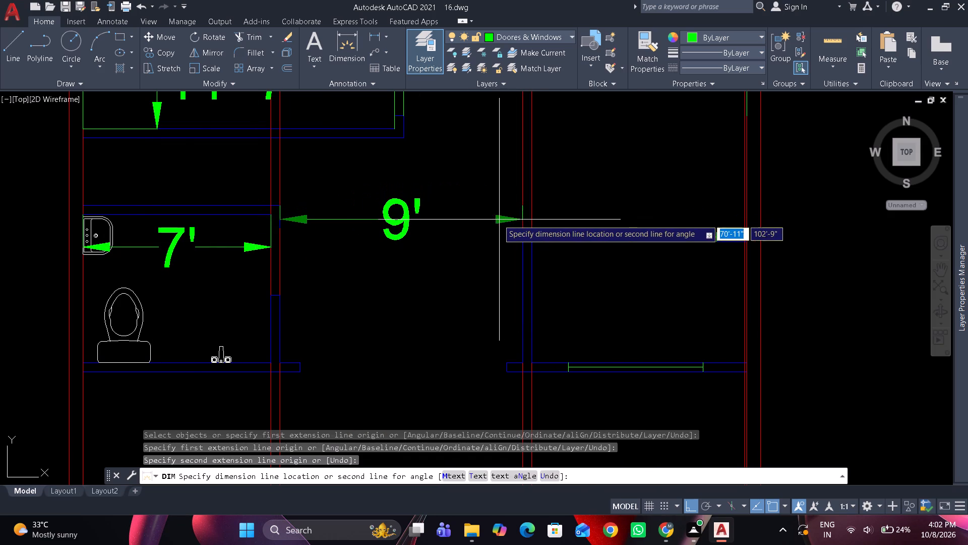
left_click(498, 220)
Check the lower-right room's inner width from its left wall's inner face to the right outer wall.
left_click(539, 214)
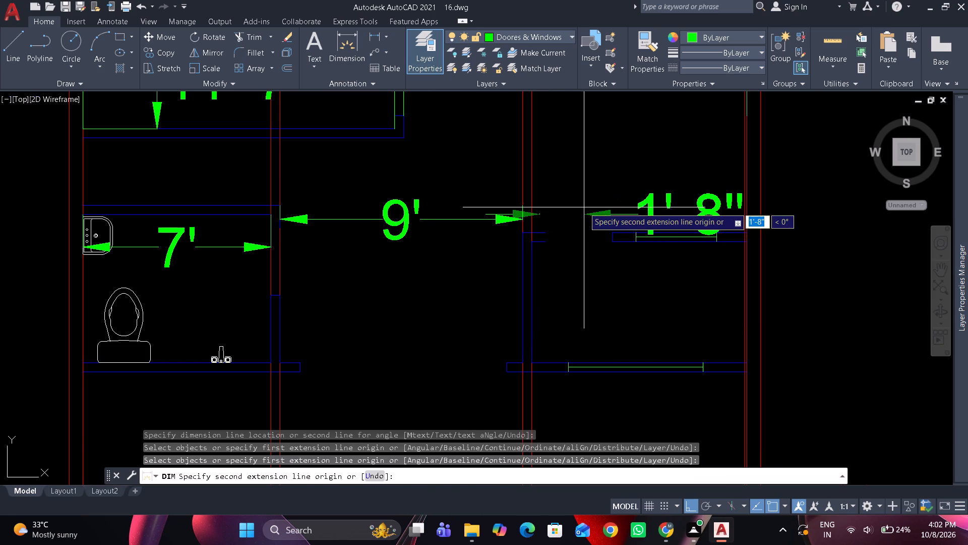
scroll(584, 207, "up", 2)
key("space")
key("space")
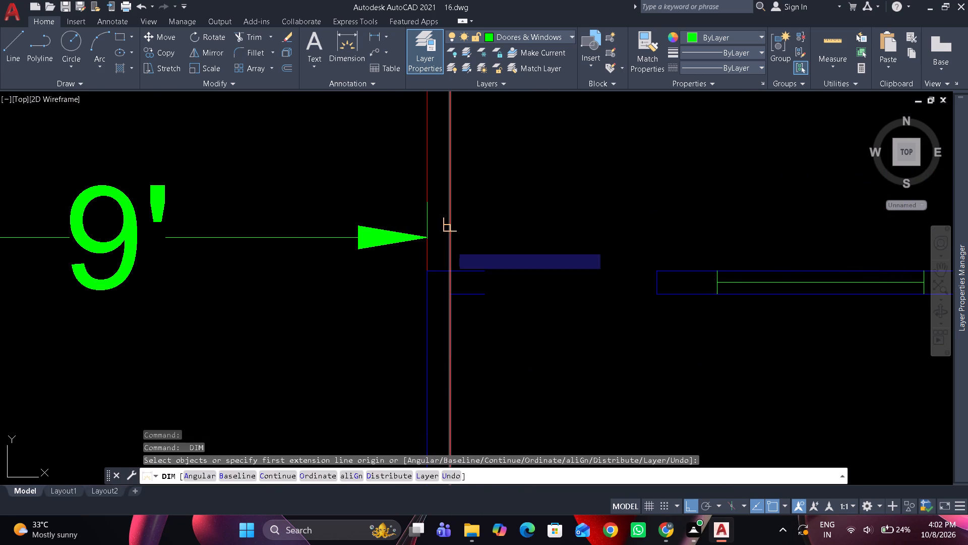
left_click_drag(451, 267, 523, 263)
scroll(679, 242, "down", 2)
middle_click_drag(677, 241, 423, 241)
scroll(531, 246, "up", 2)
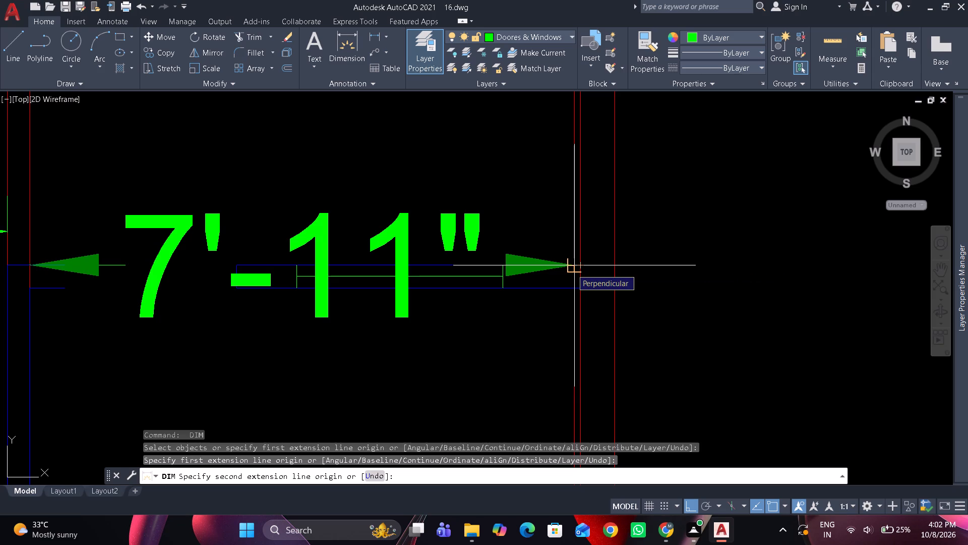
scroll(572, 269, "down", 5)
key("Escape")
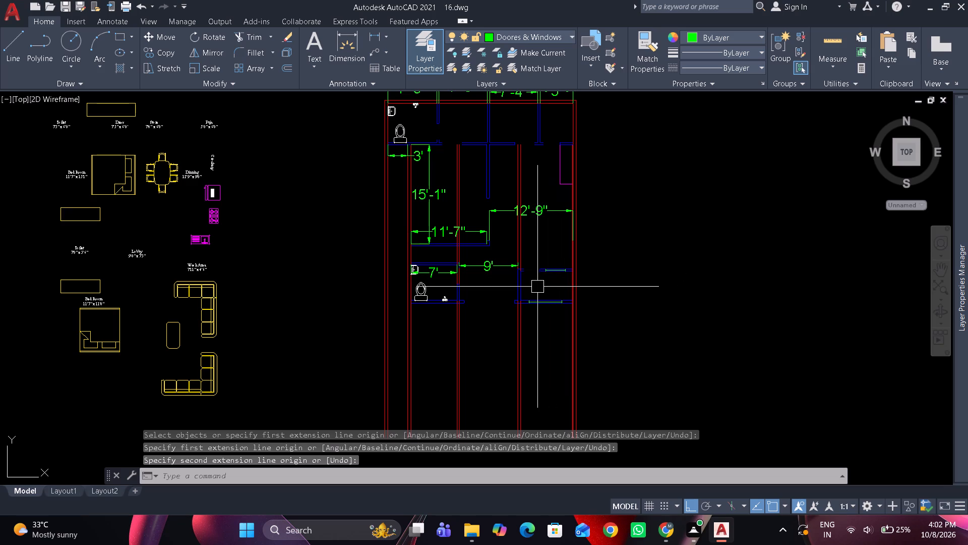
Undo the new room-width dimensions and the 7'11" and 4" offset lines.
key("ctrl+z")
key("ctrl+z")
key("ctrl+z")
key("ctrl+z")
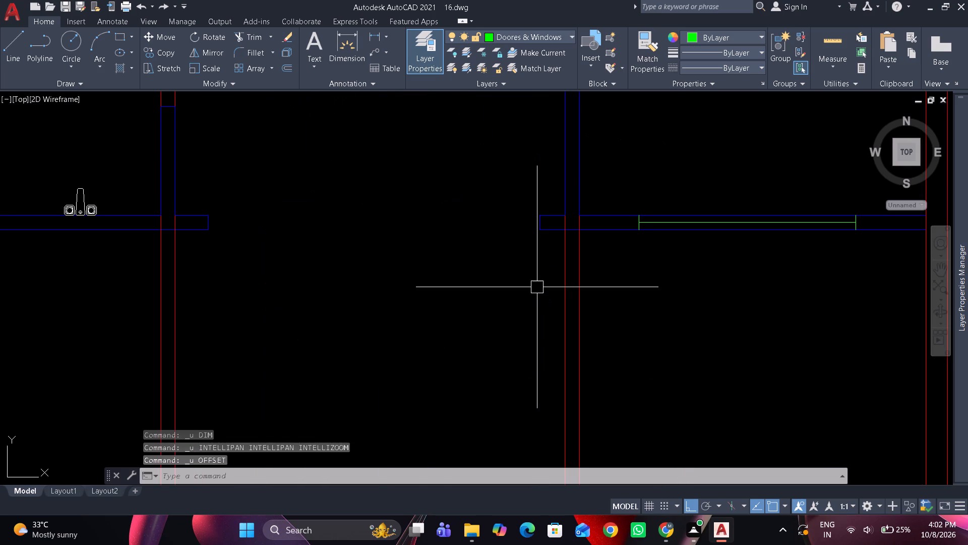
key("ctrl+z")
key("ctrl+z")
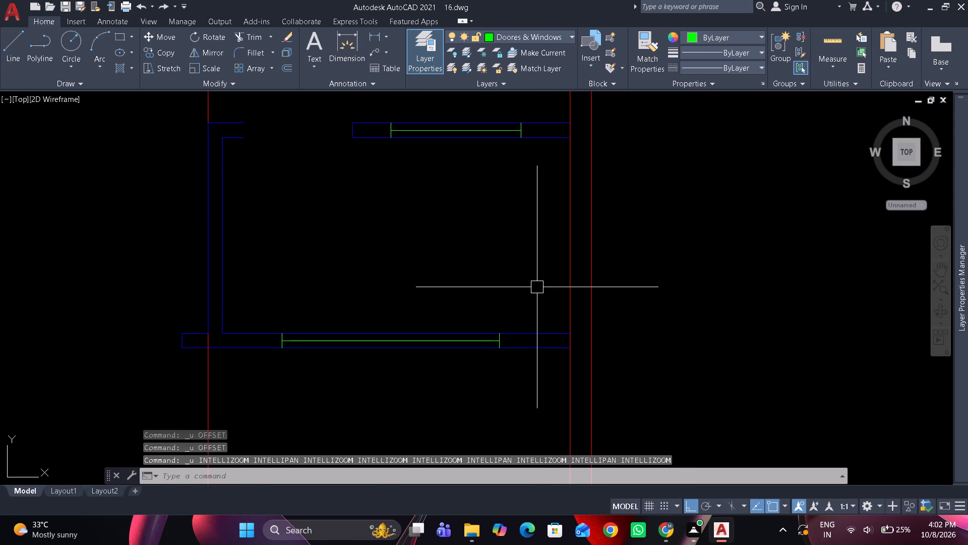
Erase the three red vertical guide lines running through the lower toilet's right wall and the lower-right room's left wall.
scroll(528, 268, "down", 2)
left_click(403, 353)
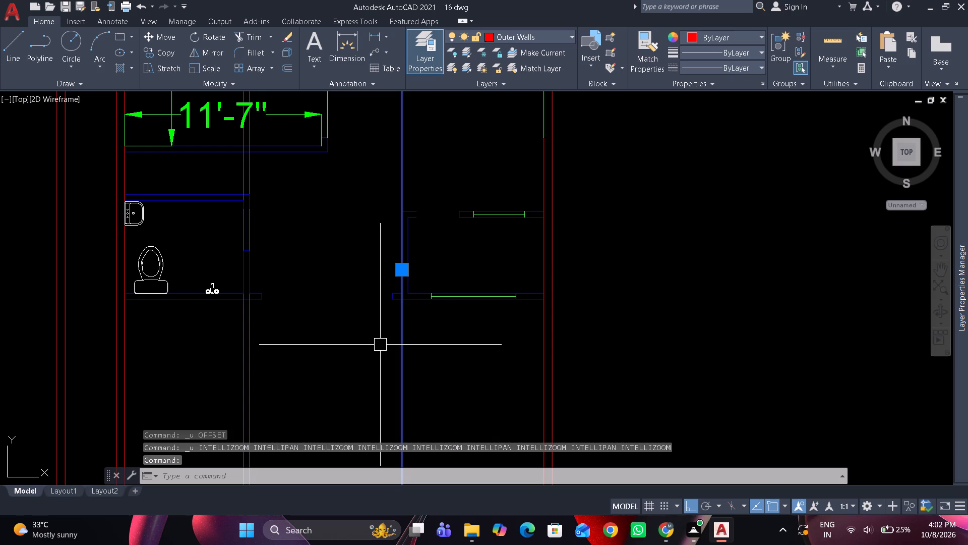
left_click_drag(297, 360, 255, 356)
left_click(216, 356)
key("e")
key("space")
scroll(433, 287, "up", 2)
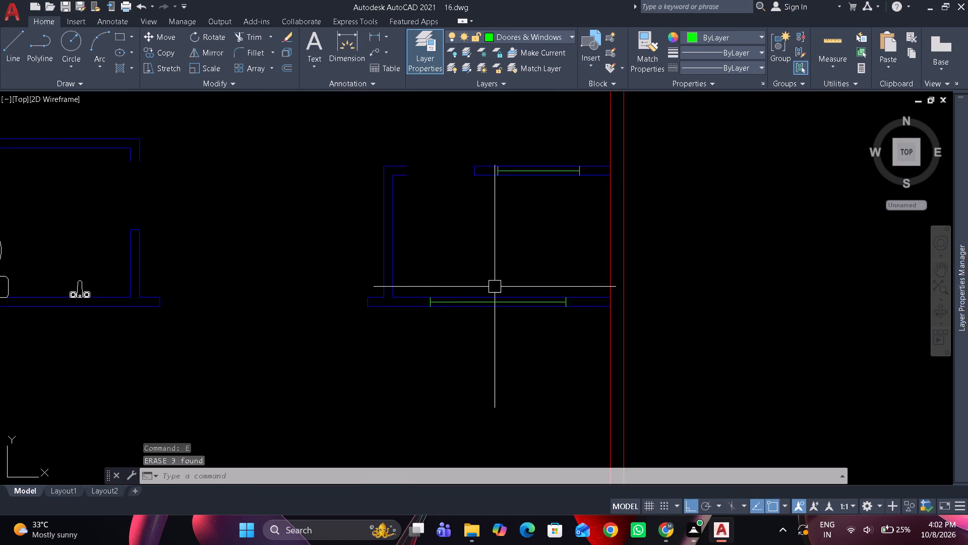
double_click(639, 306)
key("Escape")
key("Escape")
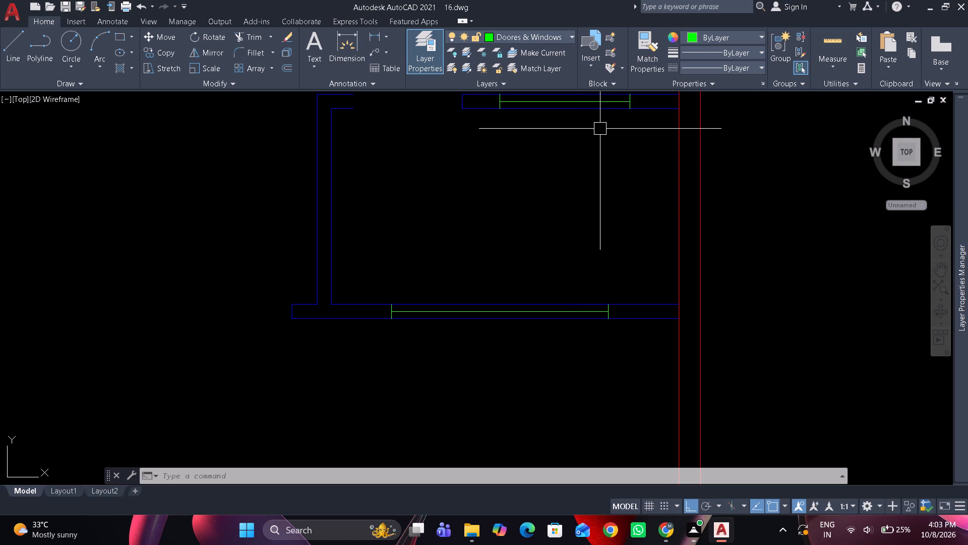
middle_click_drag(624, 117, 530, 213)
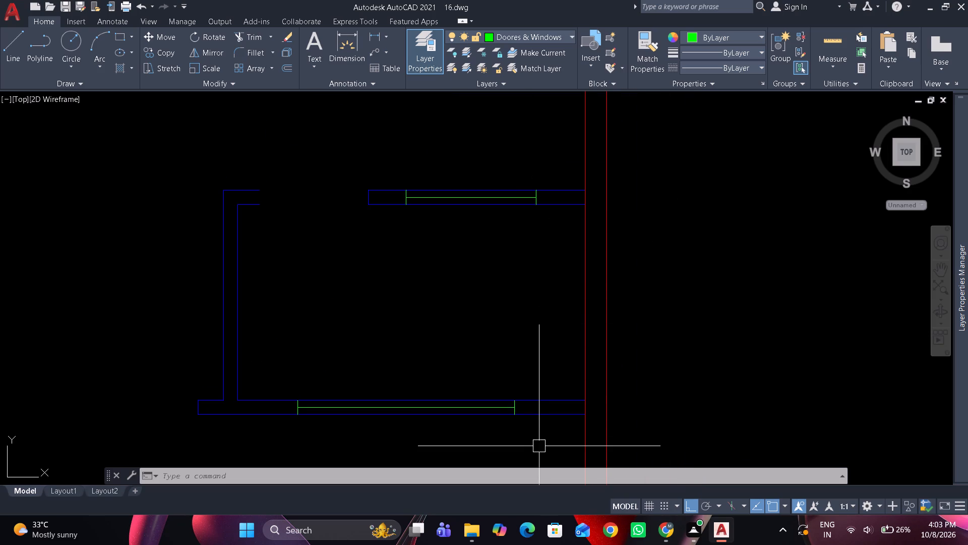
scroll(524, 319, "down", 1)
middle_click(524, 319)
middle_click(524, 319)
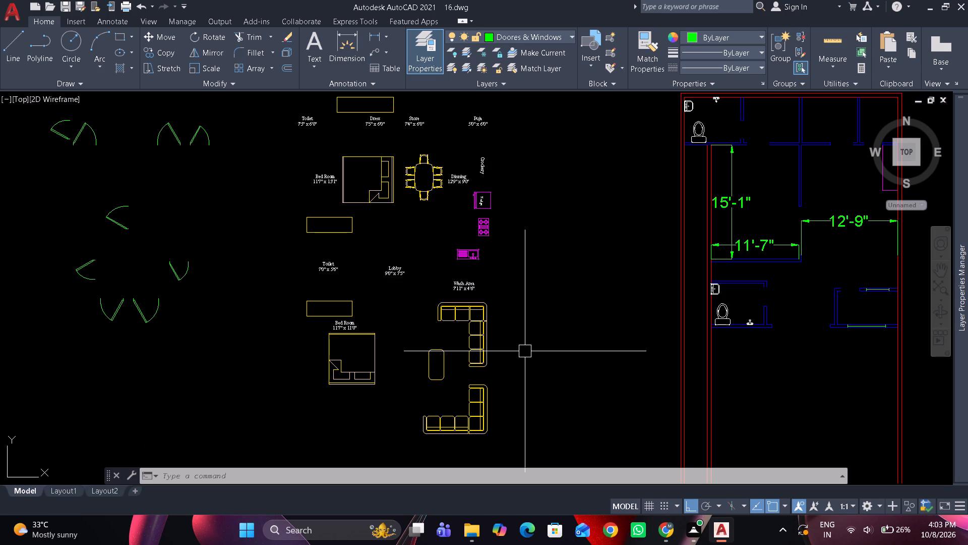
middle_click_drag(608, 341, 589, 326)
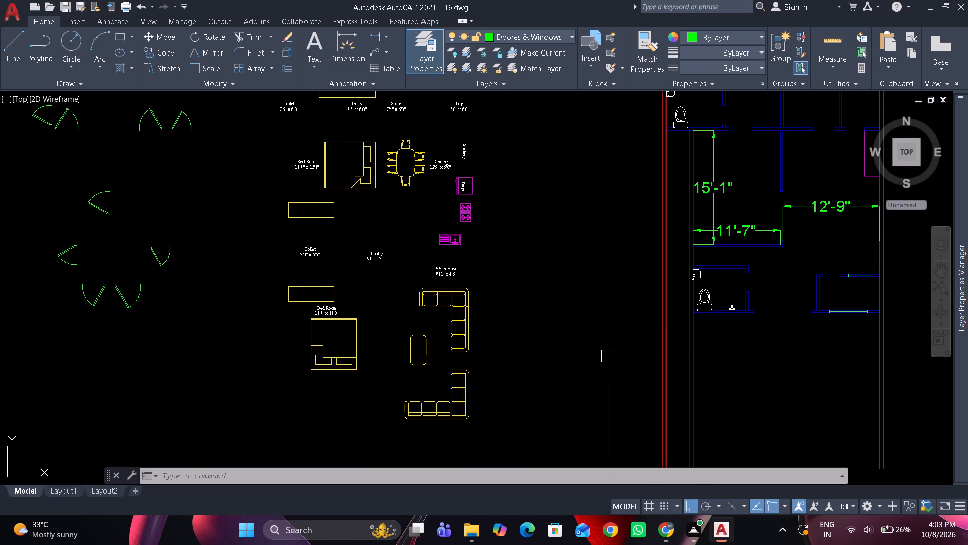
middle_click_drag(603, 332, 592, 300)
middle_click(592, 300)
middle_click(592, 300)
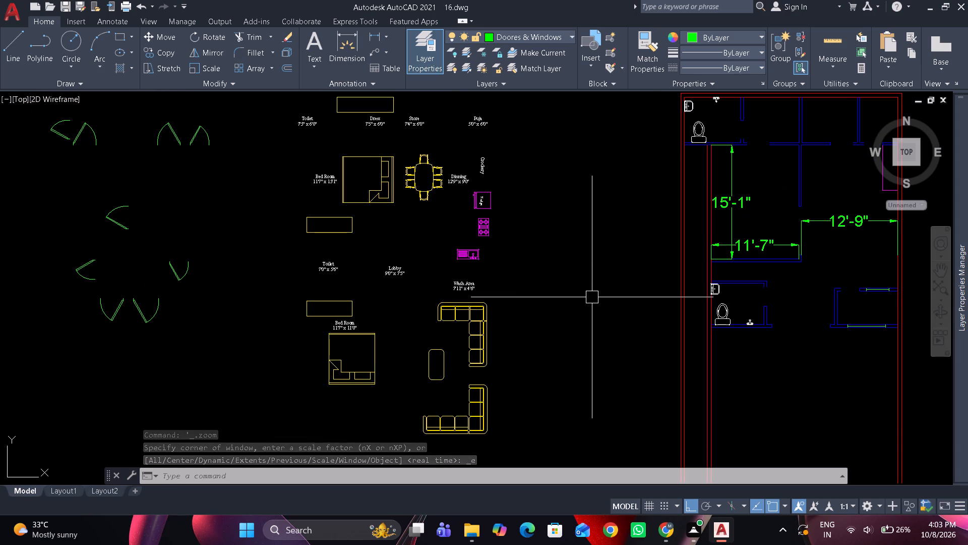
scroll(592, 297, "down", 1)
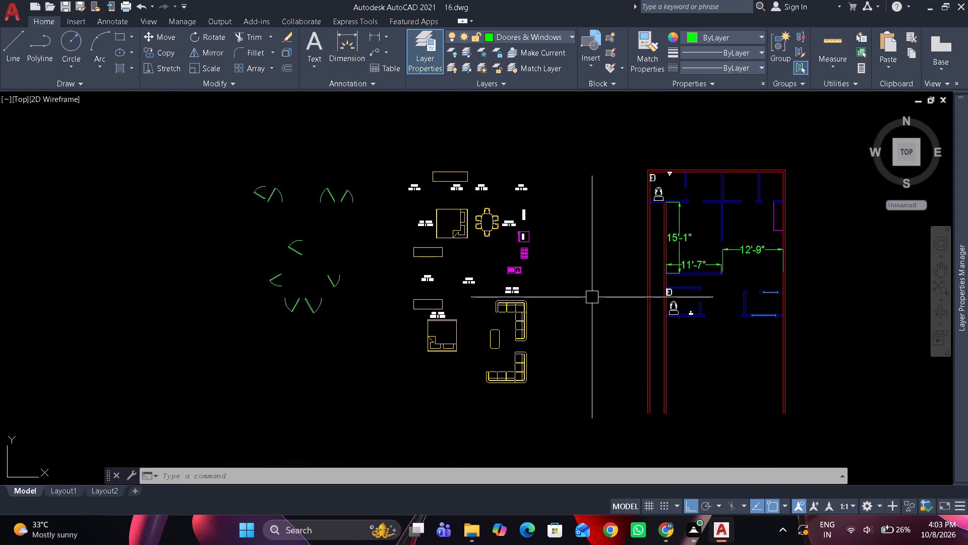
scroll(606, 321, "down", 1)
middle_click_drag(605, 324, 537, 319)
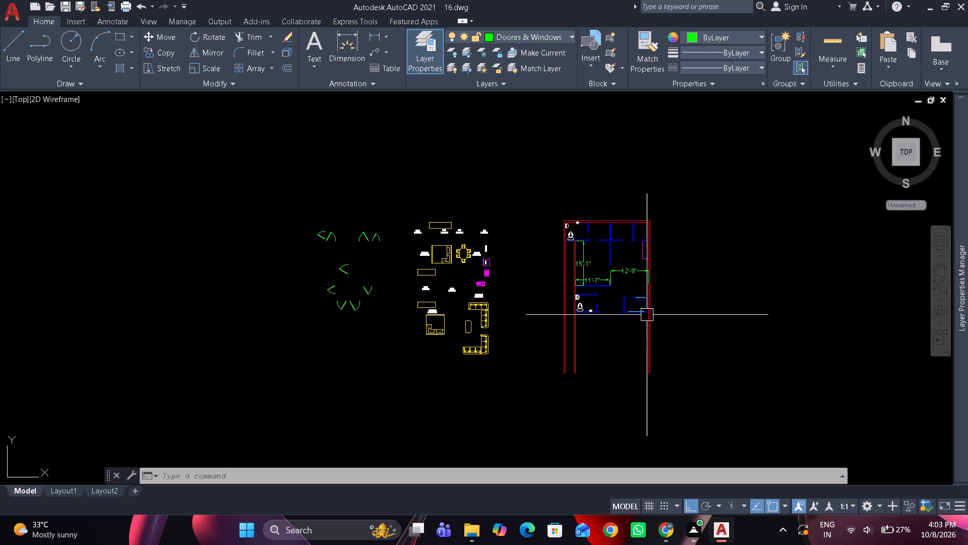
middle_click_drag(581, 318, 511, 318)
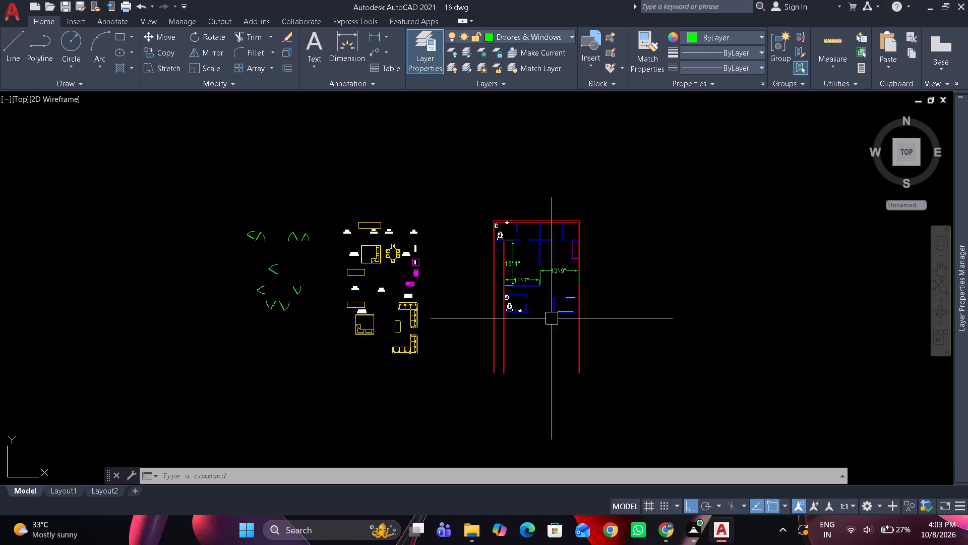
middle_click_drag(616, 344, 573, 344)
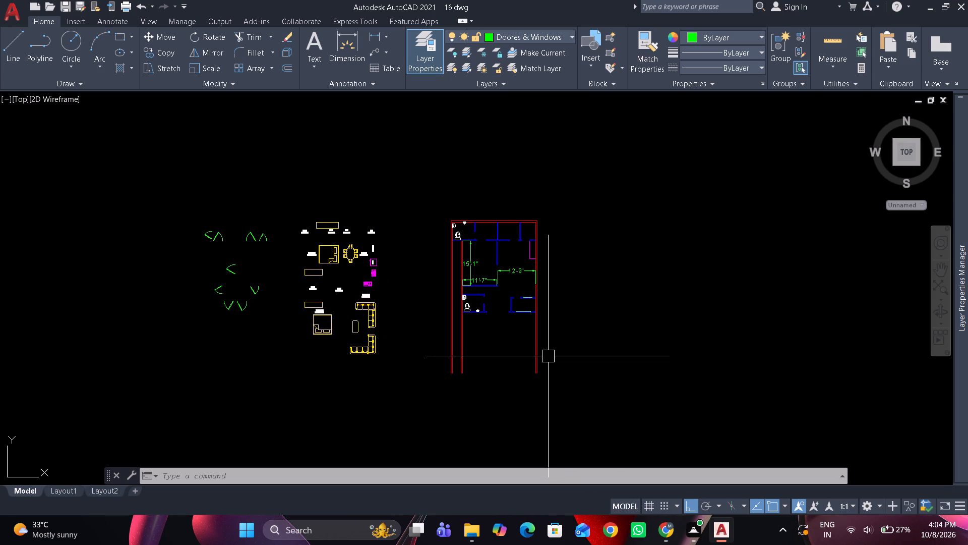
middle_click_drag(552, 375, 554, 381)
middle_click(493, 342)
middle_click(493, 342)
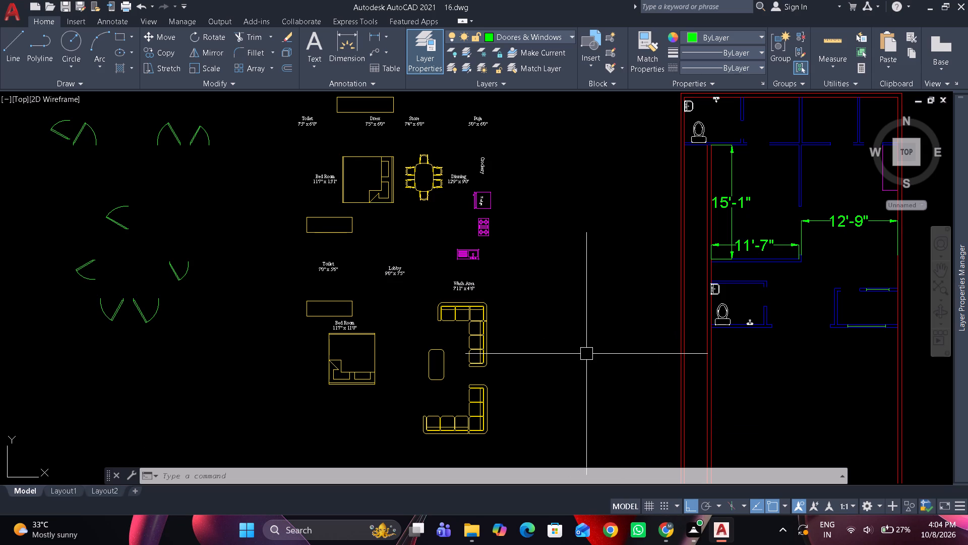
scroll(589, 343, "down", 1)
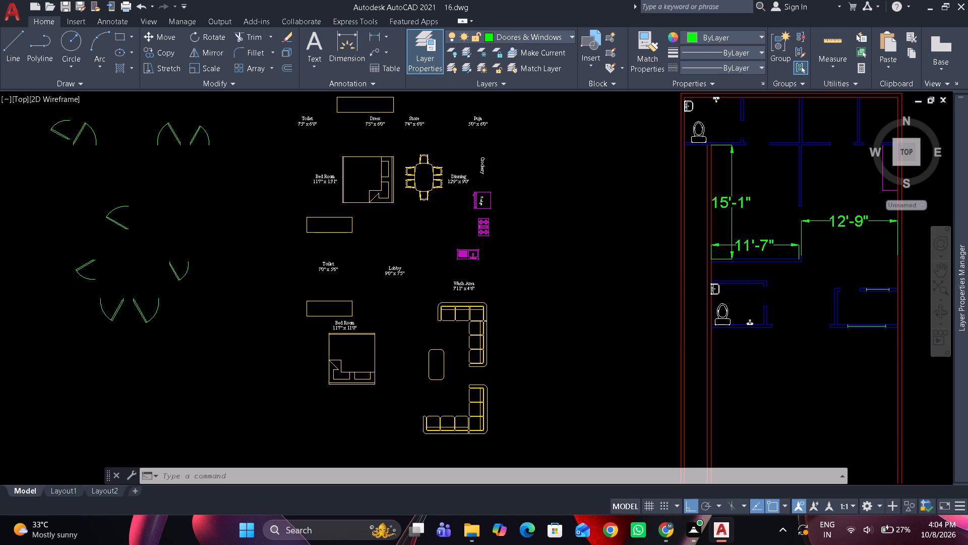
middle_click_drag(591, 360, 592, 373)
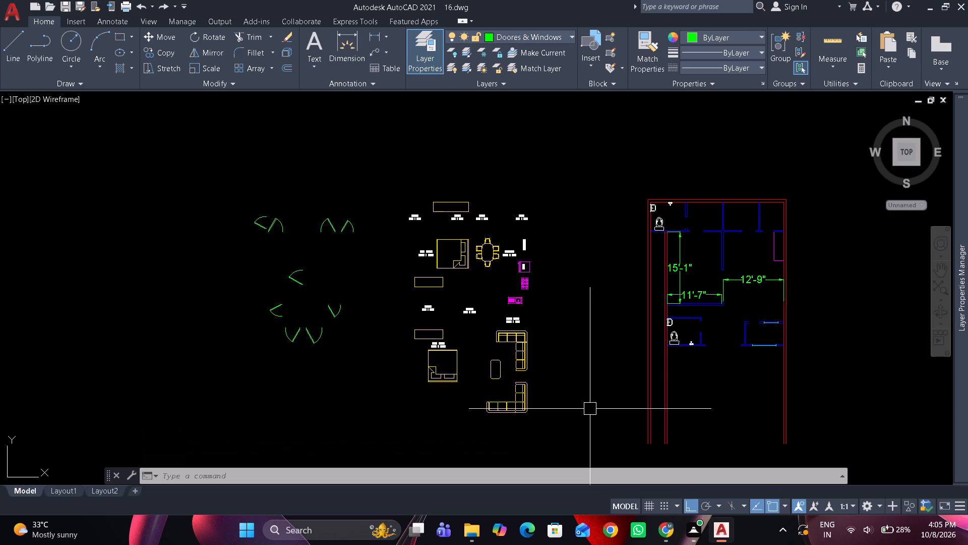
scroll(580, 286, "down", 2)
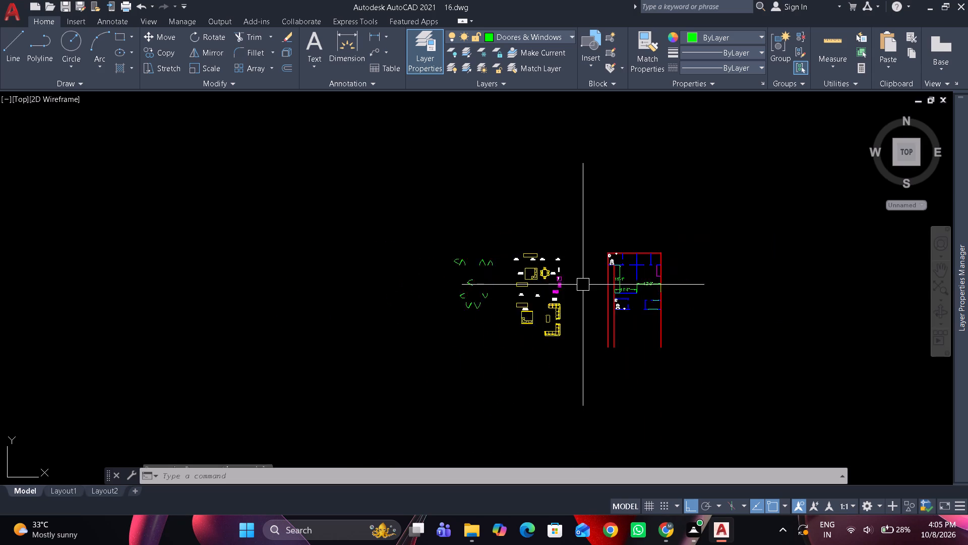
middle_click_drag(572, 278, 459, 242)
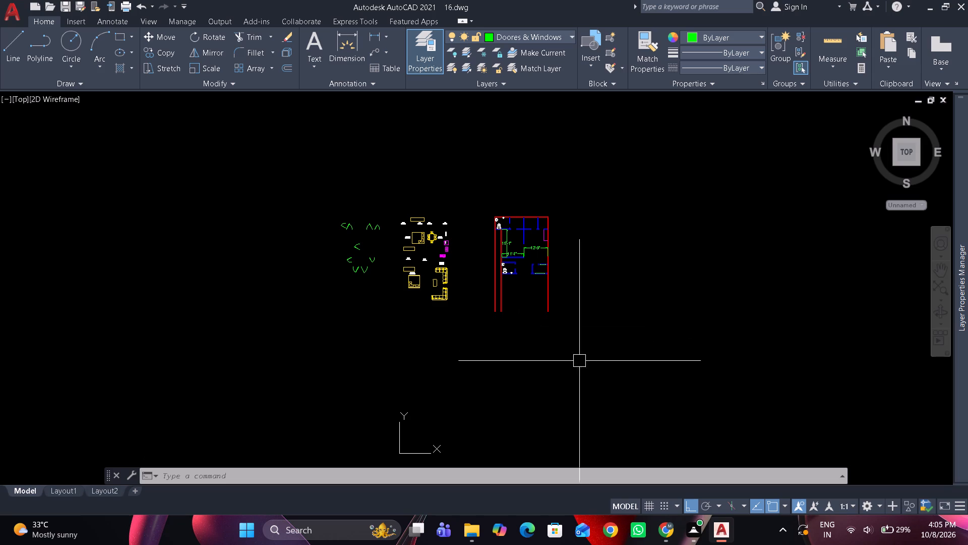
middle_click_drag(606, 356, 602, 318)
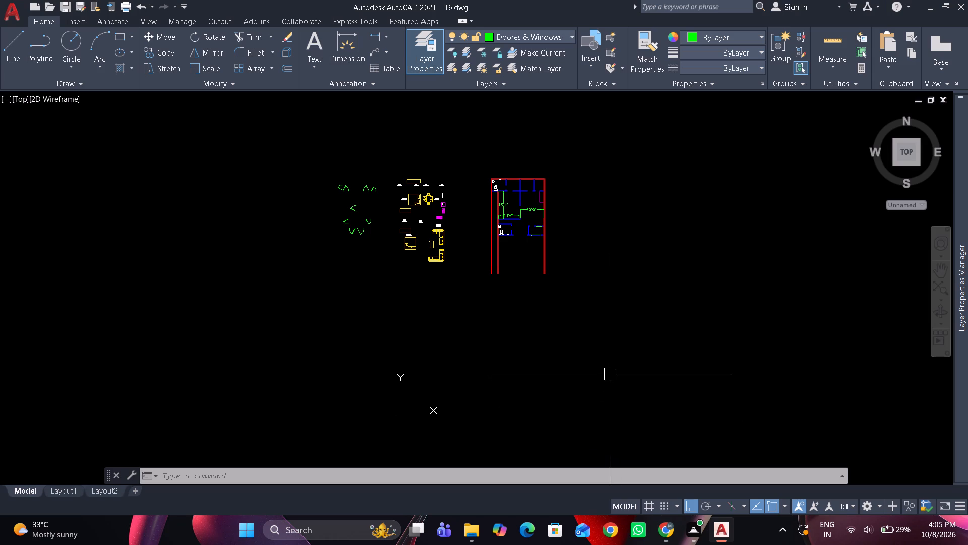
Erase the 15'-1", 11'-7" and 12'-9" dimensions from the floor plan.
scroll(507, 186, "up", 3)
middle_click_drag(526, 294, 503, 239)
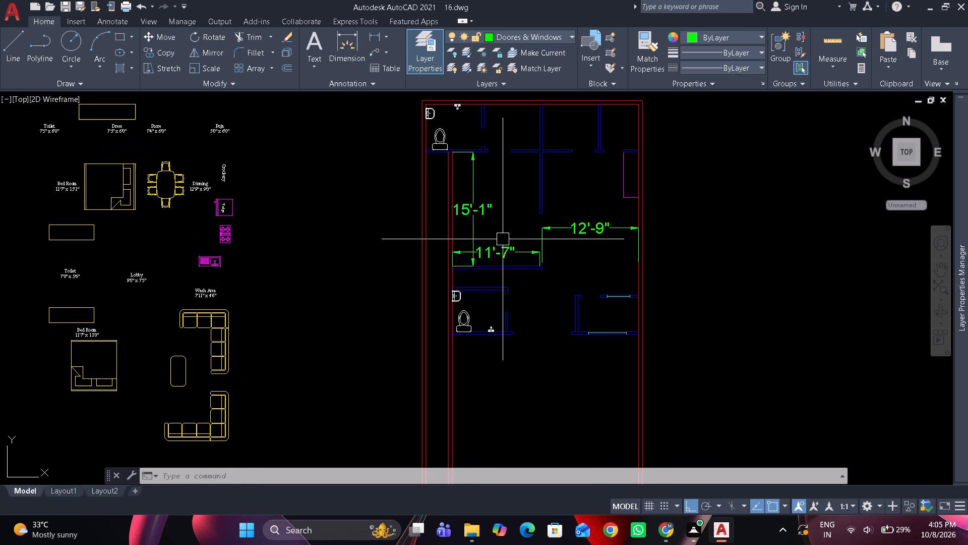
left_click(502, 243)
left_click(490, 215)
left_click(586, 227)
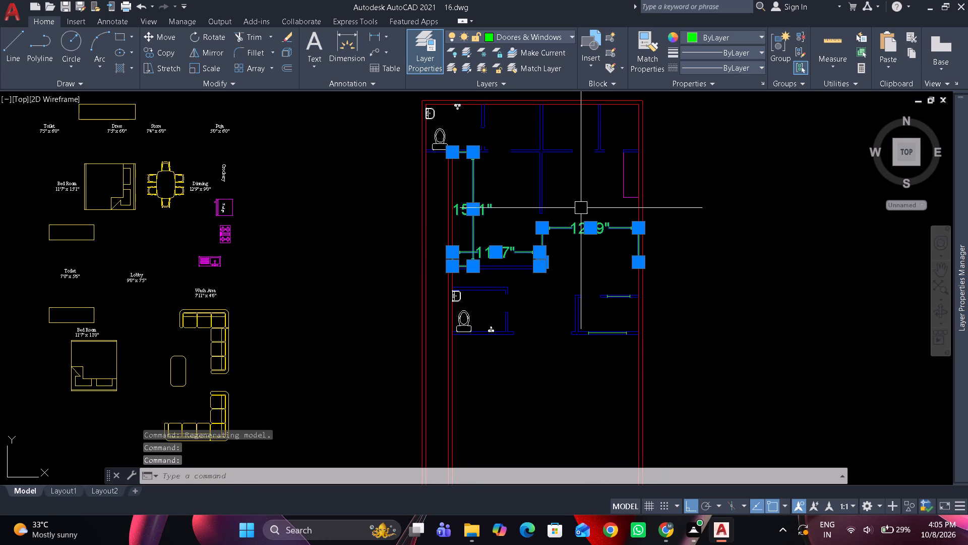
type("e")
key("space")
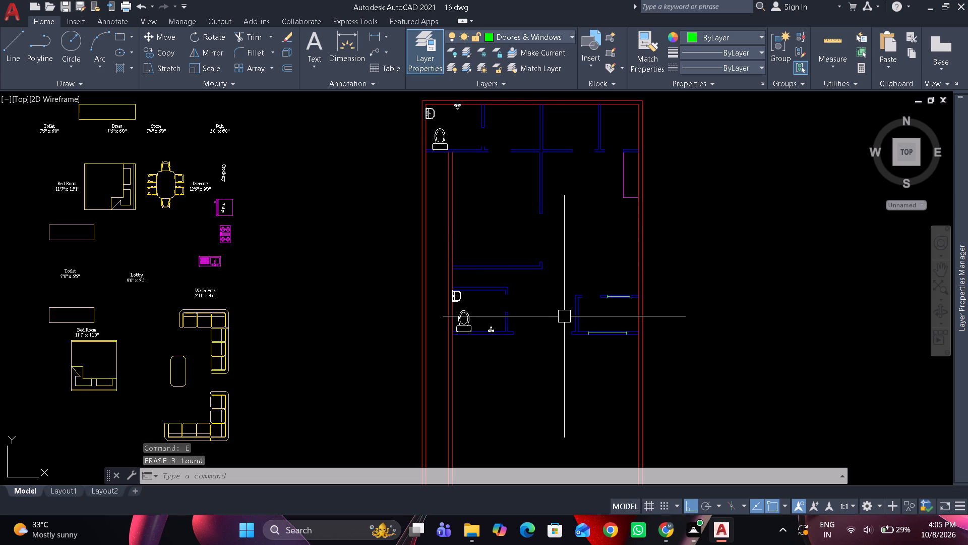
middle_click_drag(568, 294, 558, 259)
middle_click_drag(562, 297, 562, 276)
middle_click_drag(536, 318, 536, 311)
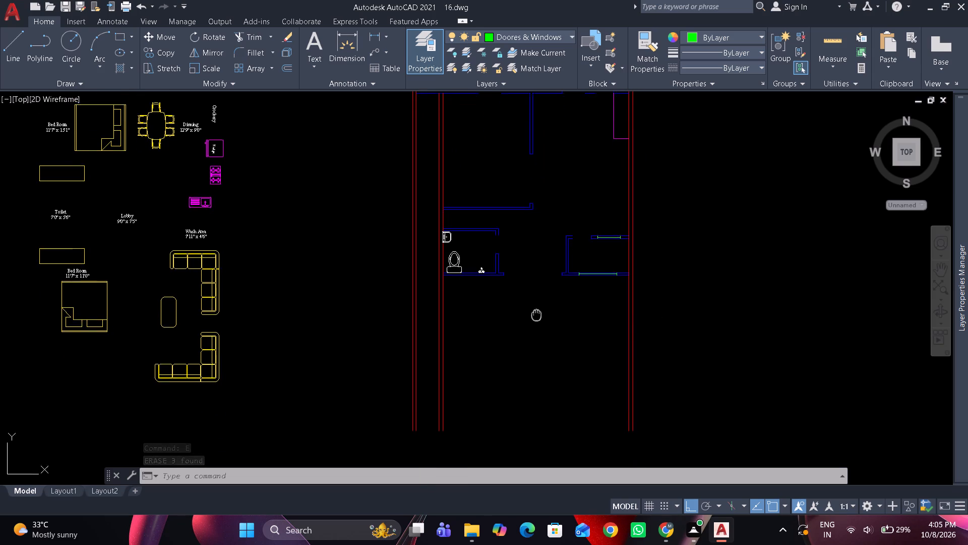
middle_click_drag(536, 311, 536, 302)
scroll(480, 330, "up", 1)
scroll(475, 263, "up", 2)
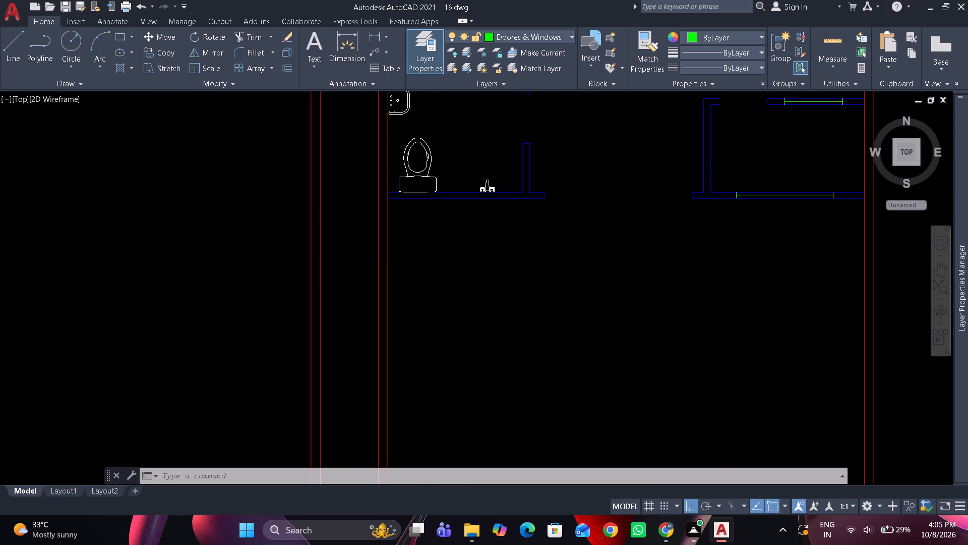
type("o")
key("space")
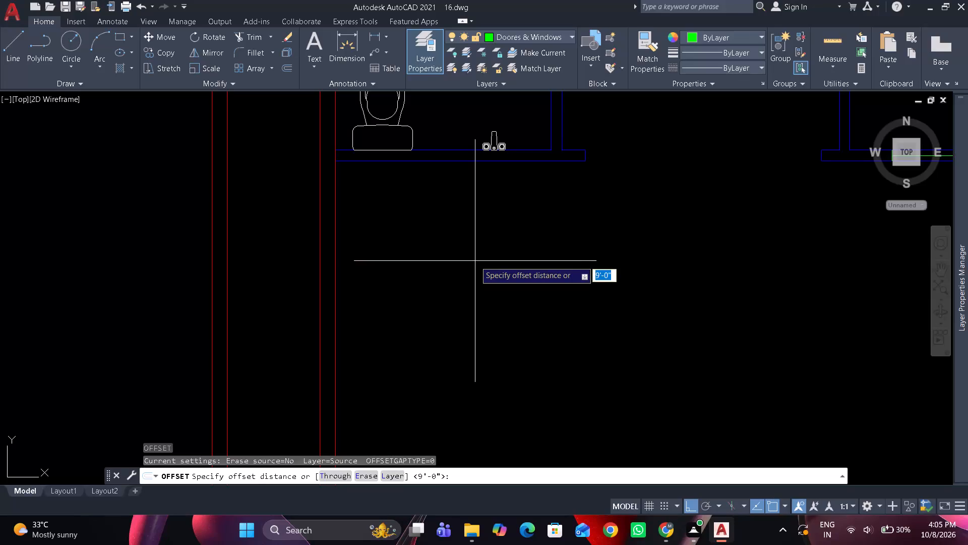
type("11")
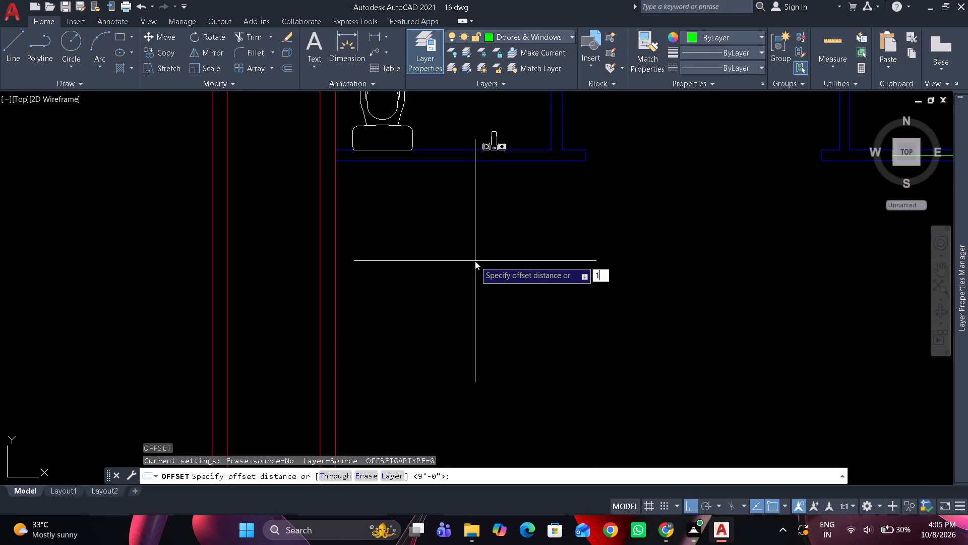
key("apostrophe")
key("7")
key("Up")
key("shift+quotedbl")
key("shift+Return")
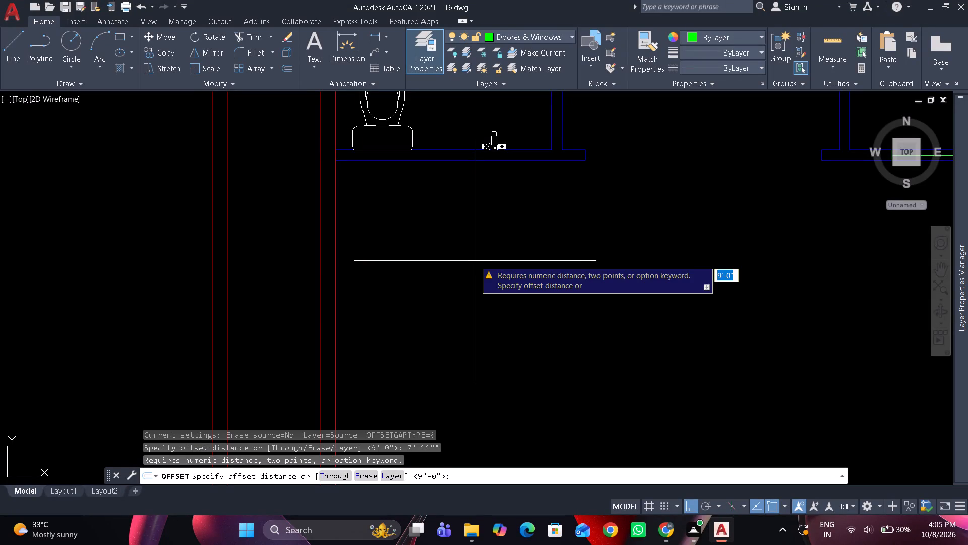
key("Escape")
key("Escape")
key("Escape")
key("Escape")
Offset the inner red line of the left wall below the lower toilet 11'7" to the right.
key("space")
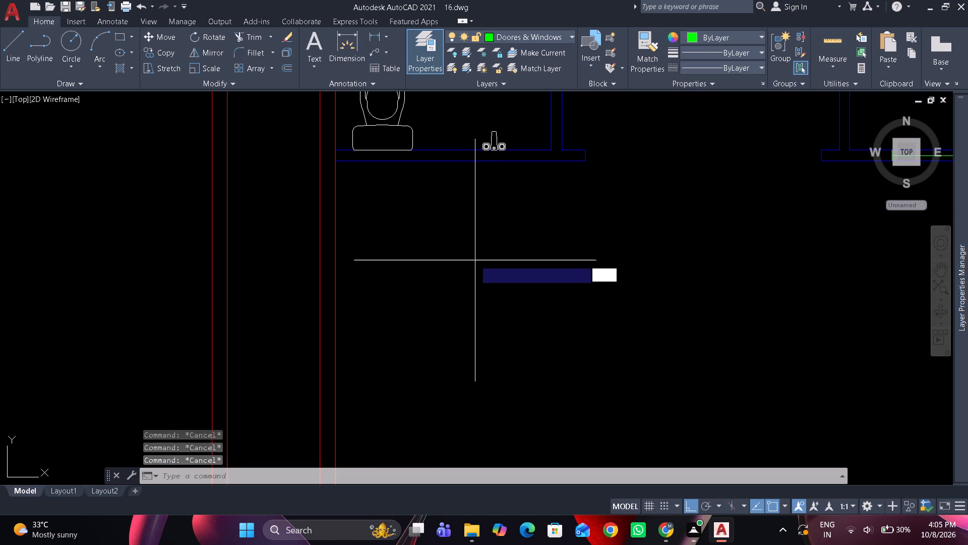
type("11'7\"")
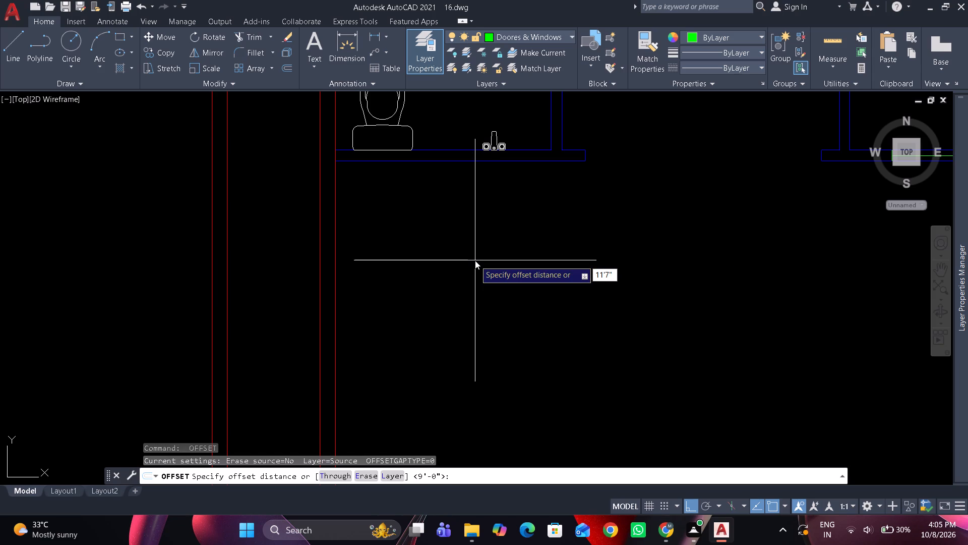
key("space")
left_click_drag(340, 226, 342, 226)
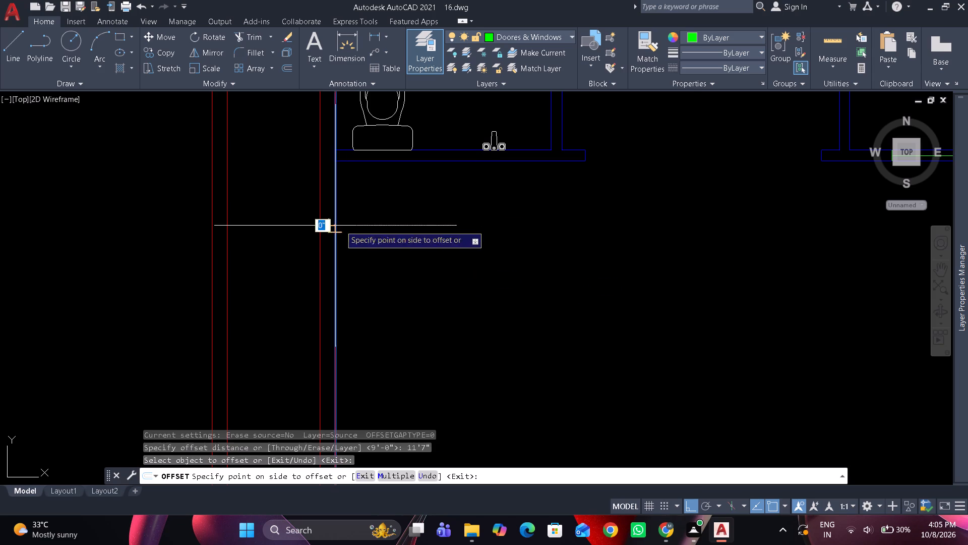
left_click_drag(342, 226, 359, 226)
left_click(492, 245)
key("space")
Offset the new vertical red line 4" to the right to give the partition its thickness.
key("space")
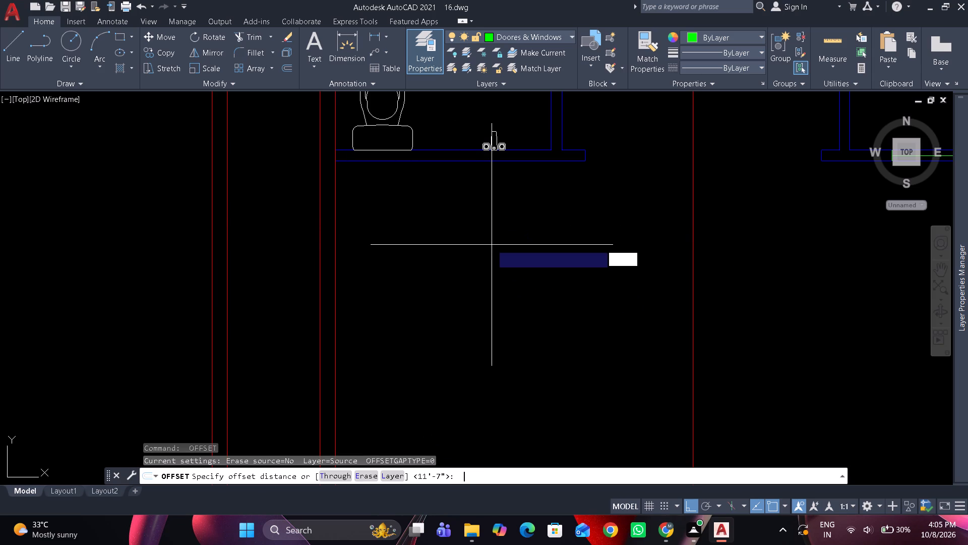
type("4\"")
key("space")
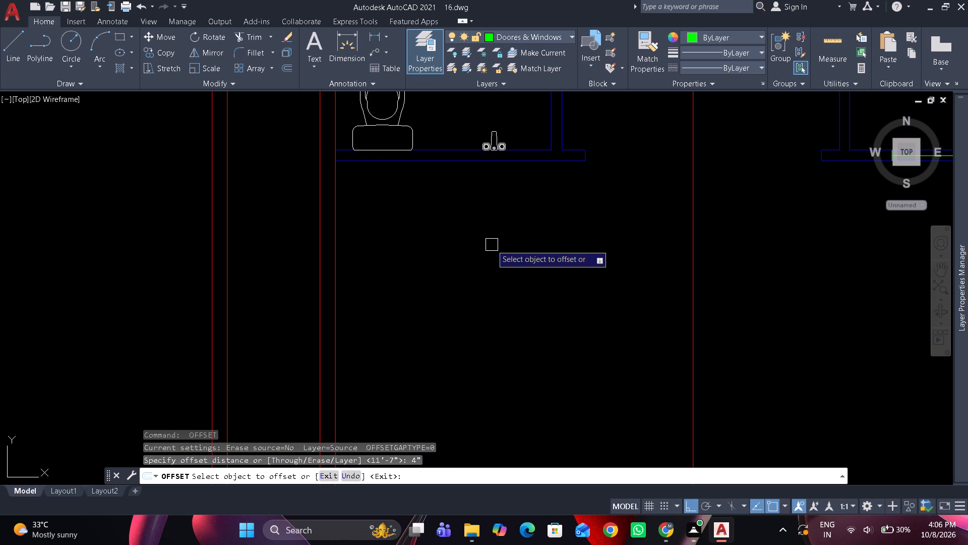
left_click_drag(690, 266, 709, 260)
left_click(738, 255)
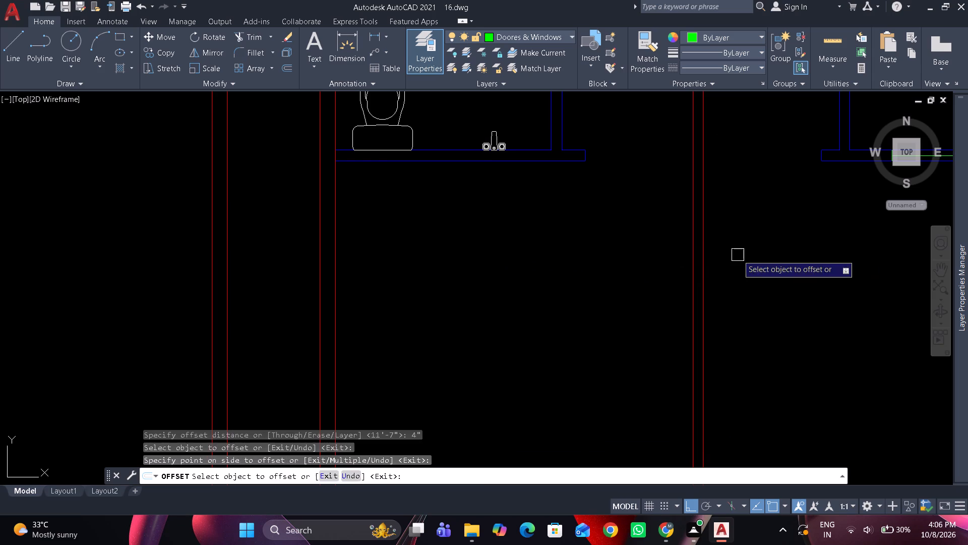
key("space")
Offset the lower edge of the lower toilet's bottom wall 11' downward.
key("space")
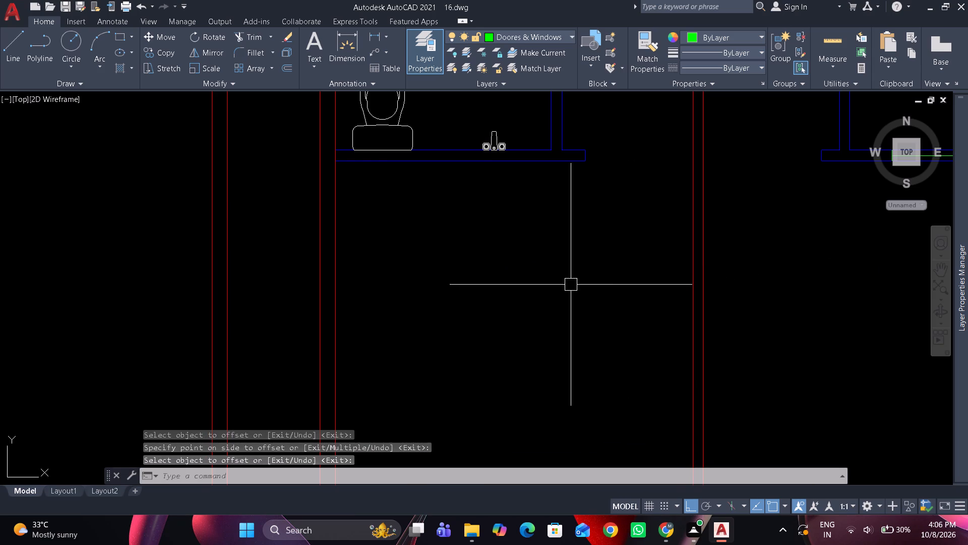
type("11'")
key("Return")
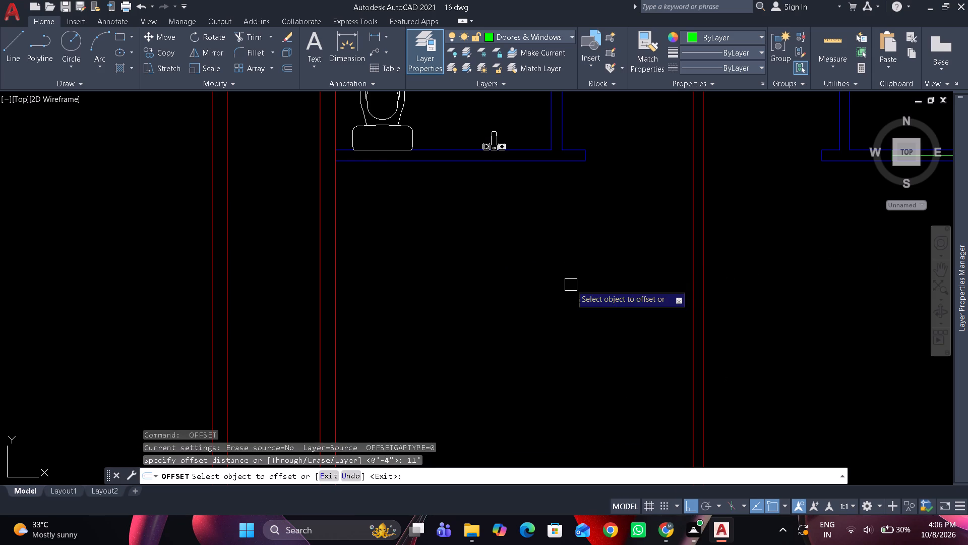
left_click_drag(551, 161, 554, 173)
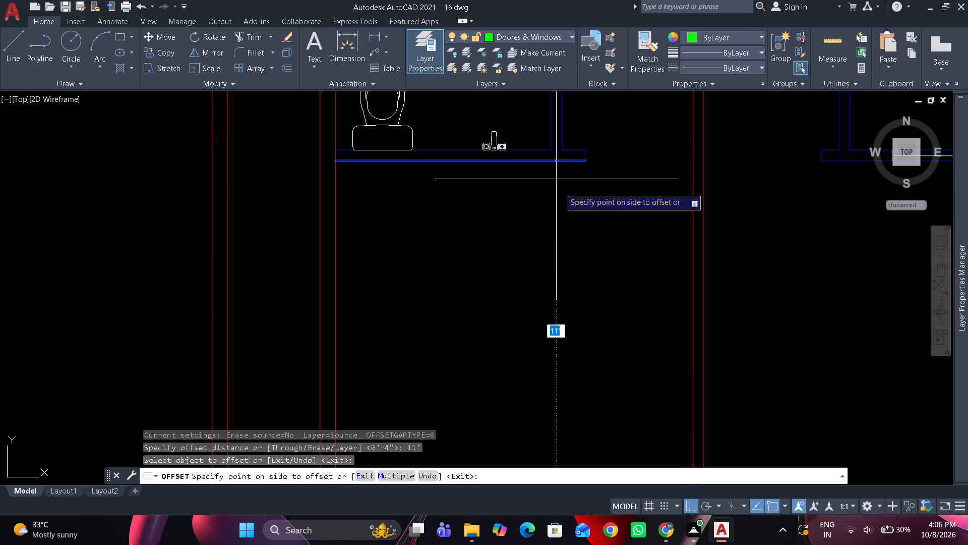
scroll(577, 264, "down", 3)
middle_click_drag(577, 264, 545, 212)
left_click(552, 251)
key("space")
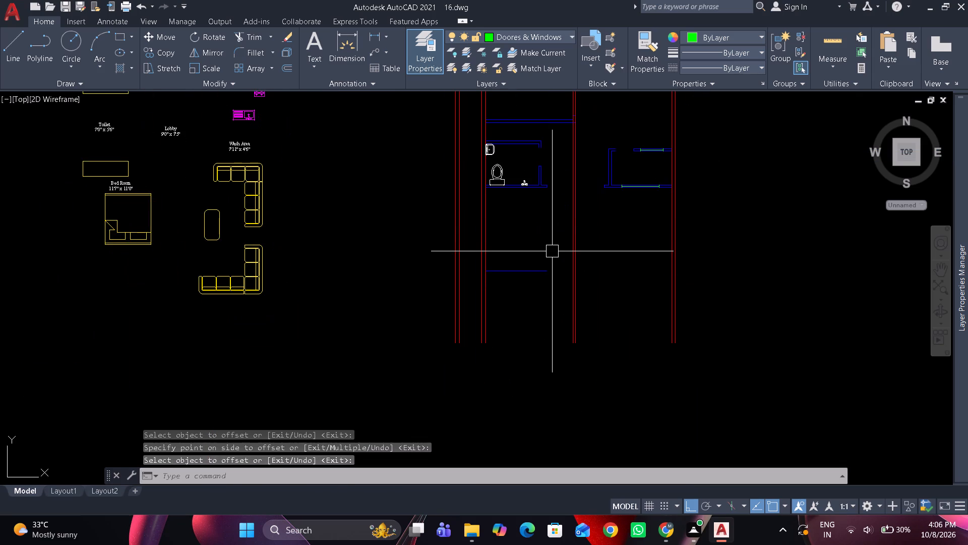
Offset the bedroom's new bottom wall line 6" downward to give the wall its thickness.
key("space")
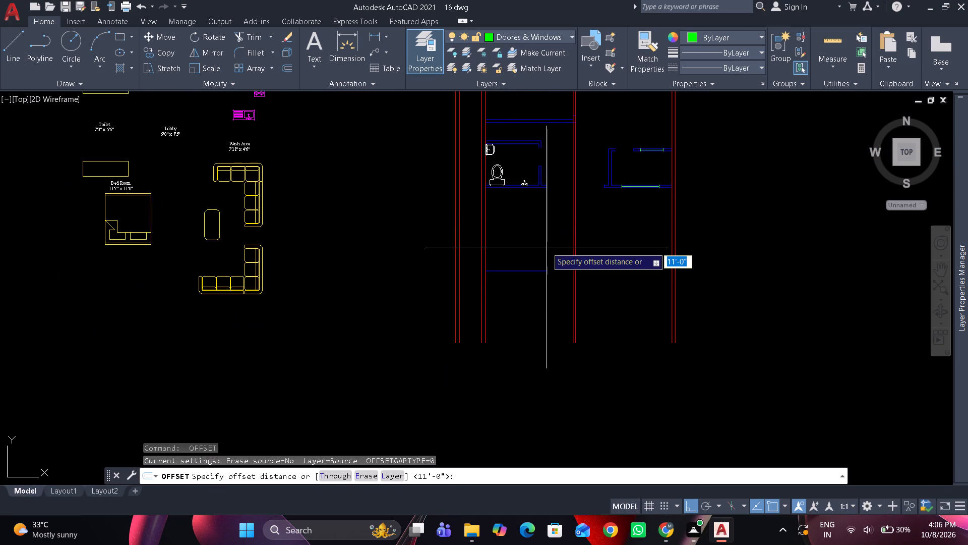
type("6\"")
key("space")
scroll(538, 258, "up", 1)
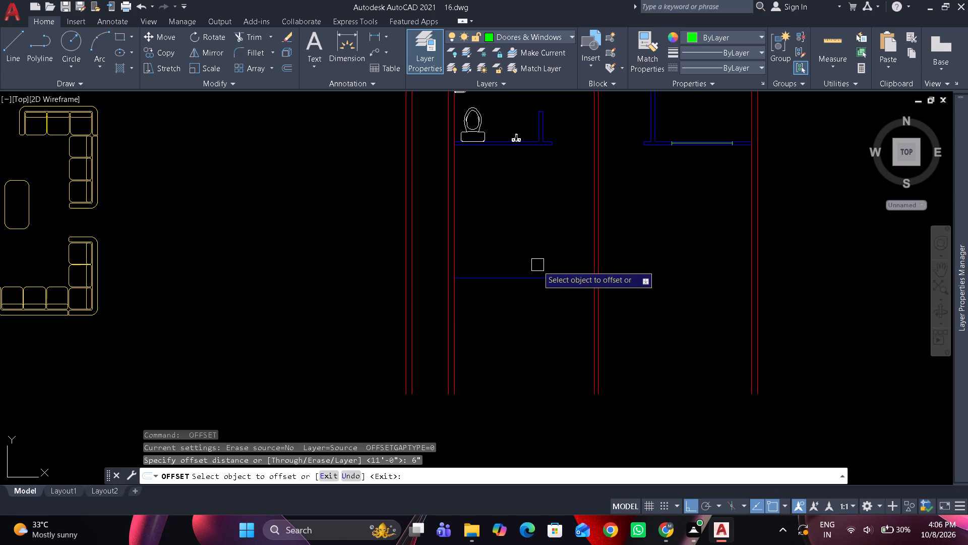
left_click_drag(534, 276, 534, 308)
left_click(533, 336)
key("space")
Fillet the bedroom's two bottom wall lines with the two red left wall lines into a closed lower-left corner, keeping the upper wall portions.
scroll(536, 322, "up", 2)
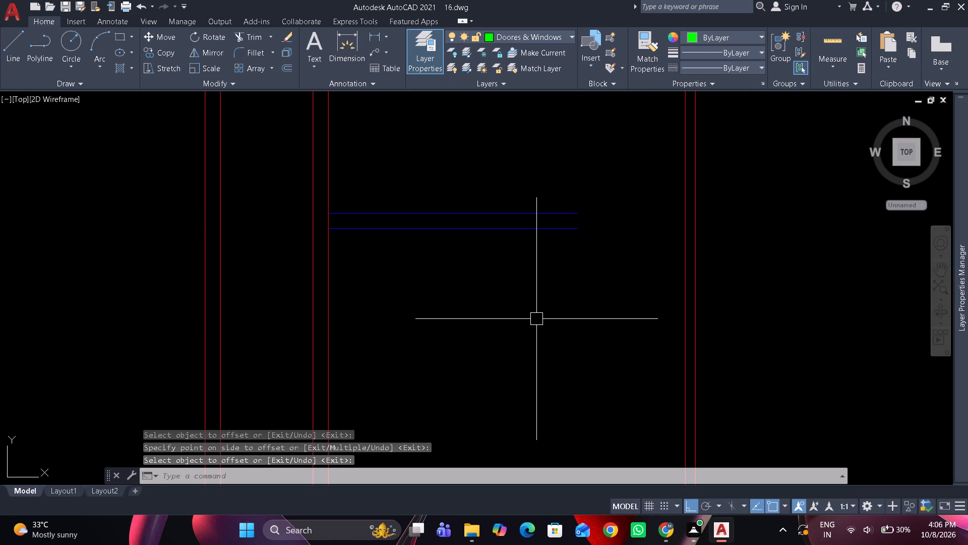
type("f m")
key("space")
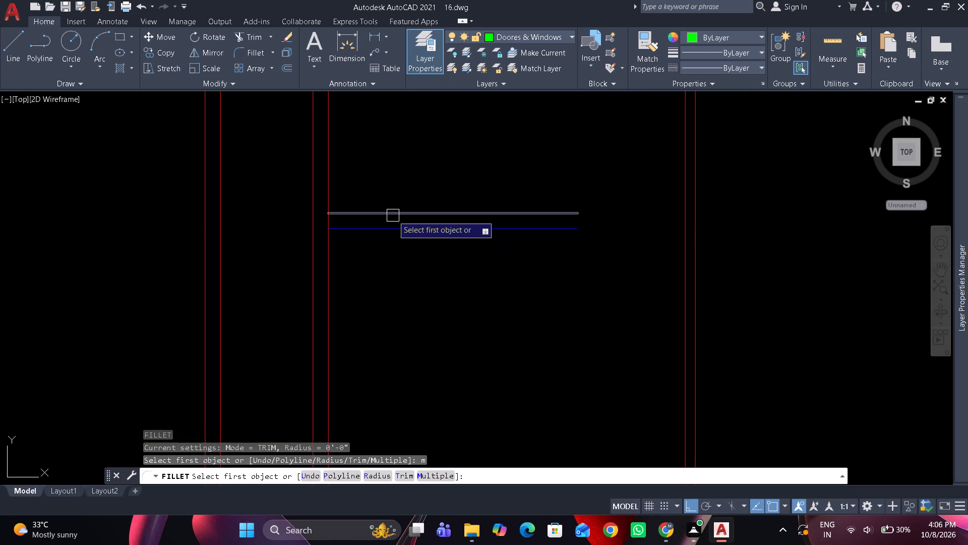
left_click(330, 188)
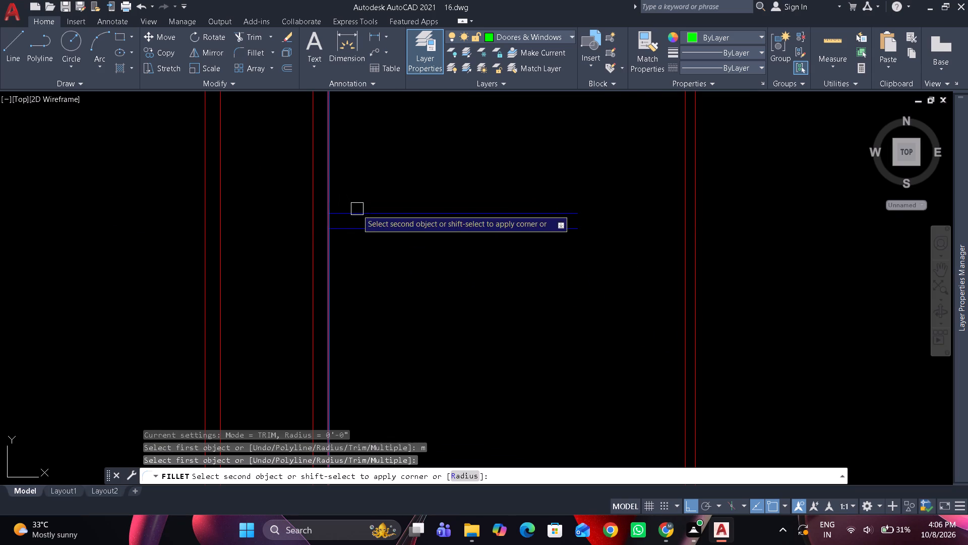
left_click(357, 209)
left_click(315, 229)
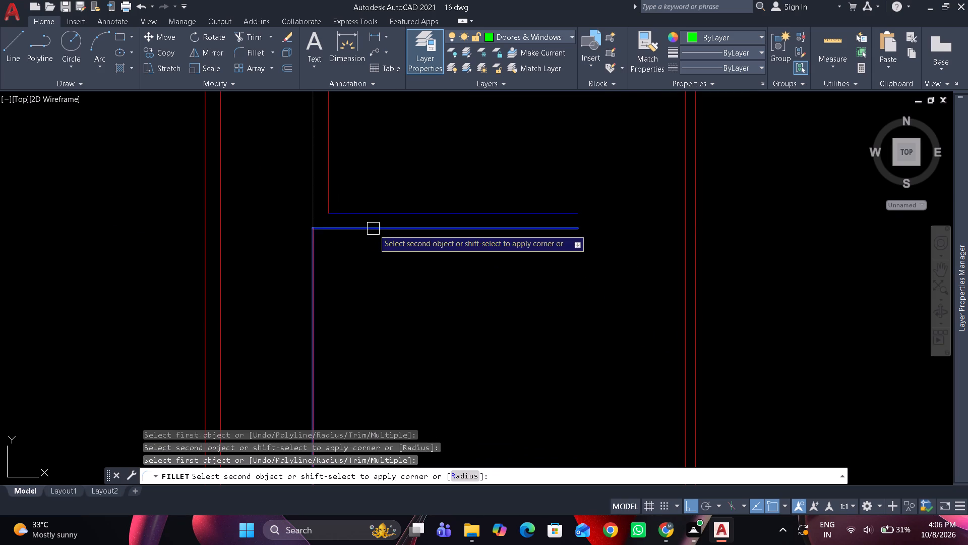
left_click(374, 229)
key("ctrl+z")
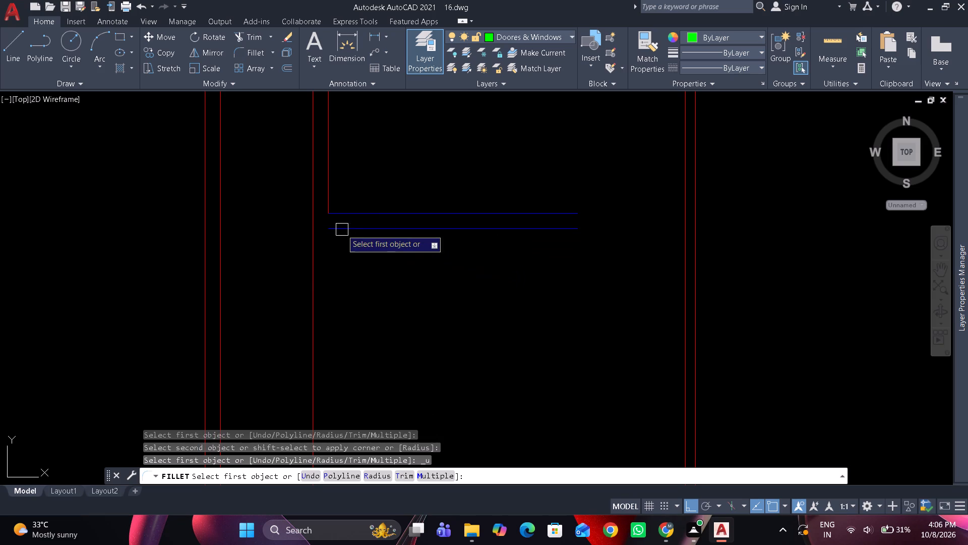
left_click(310, 182)
left_click(368, 232)
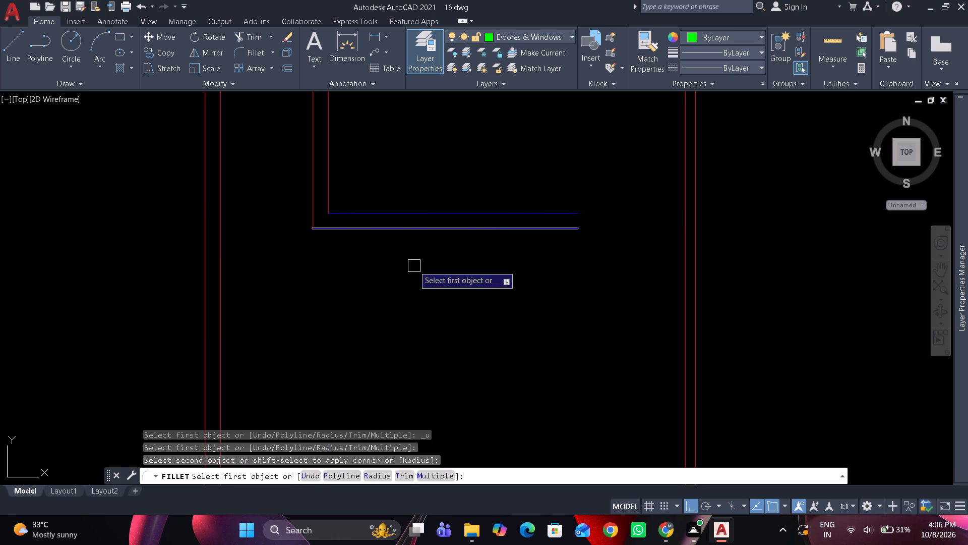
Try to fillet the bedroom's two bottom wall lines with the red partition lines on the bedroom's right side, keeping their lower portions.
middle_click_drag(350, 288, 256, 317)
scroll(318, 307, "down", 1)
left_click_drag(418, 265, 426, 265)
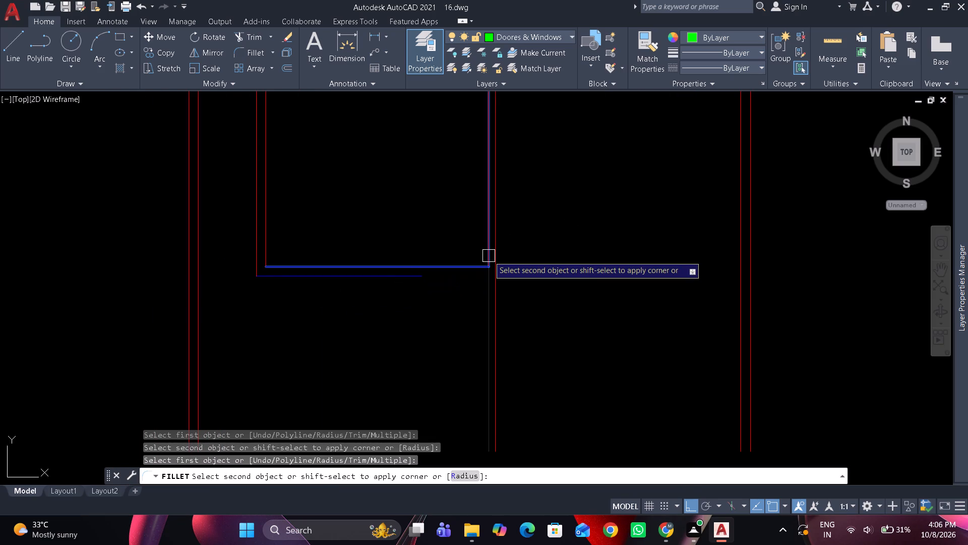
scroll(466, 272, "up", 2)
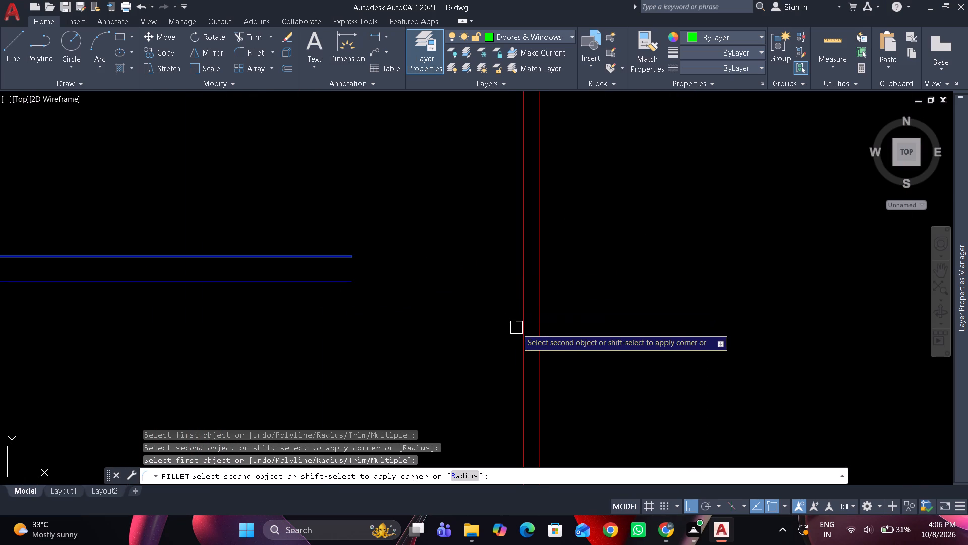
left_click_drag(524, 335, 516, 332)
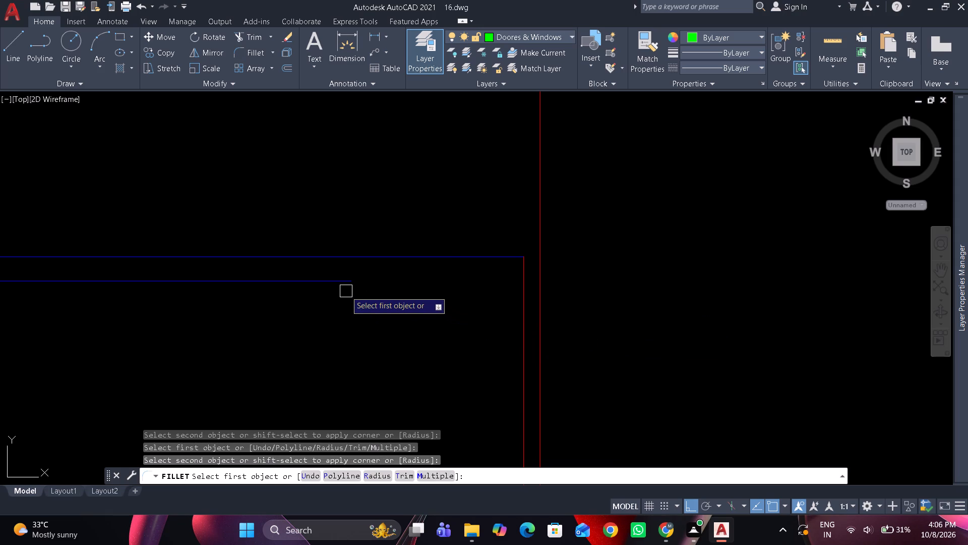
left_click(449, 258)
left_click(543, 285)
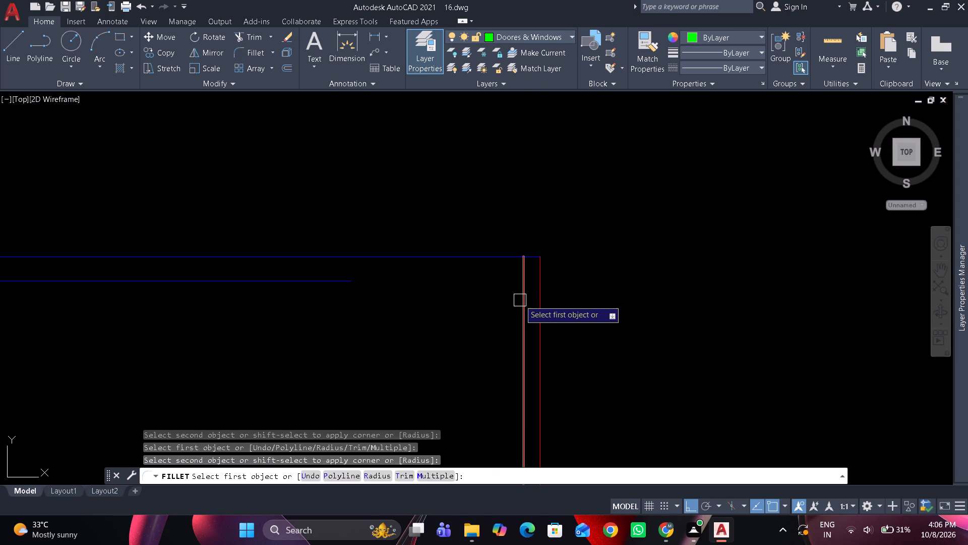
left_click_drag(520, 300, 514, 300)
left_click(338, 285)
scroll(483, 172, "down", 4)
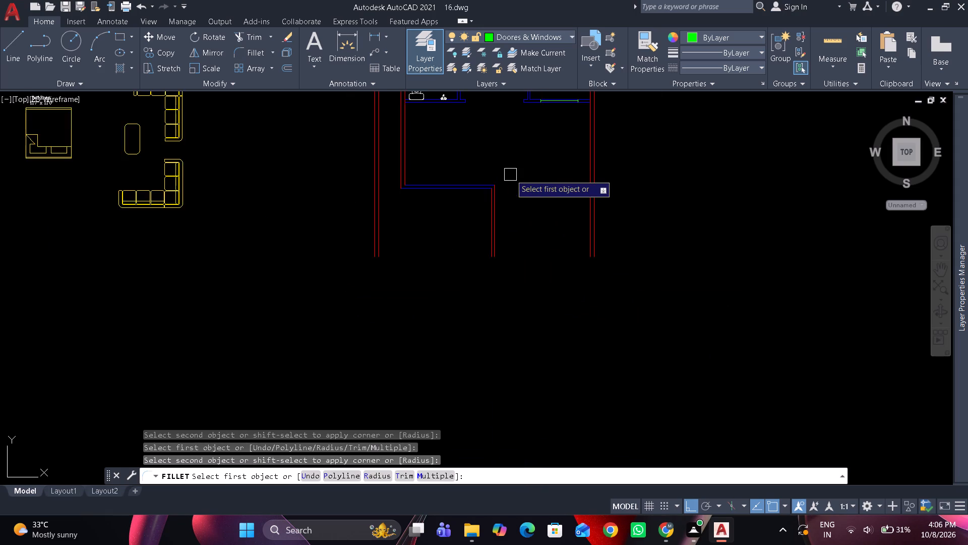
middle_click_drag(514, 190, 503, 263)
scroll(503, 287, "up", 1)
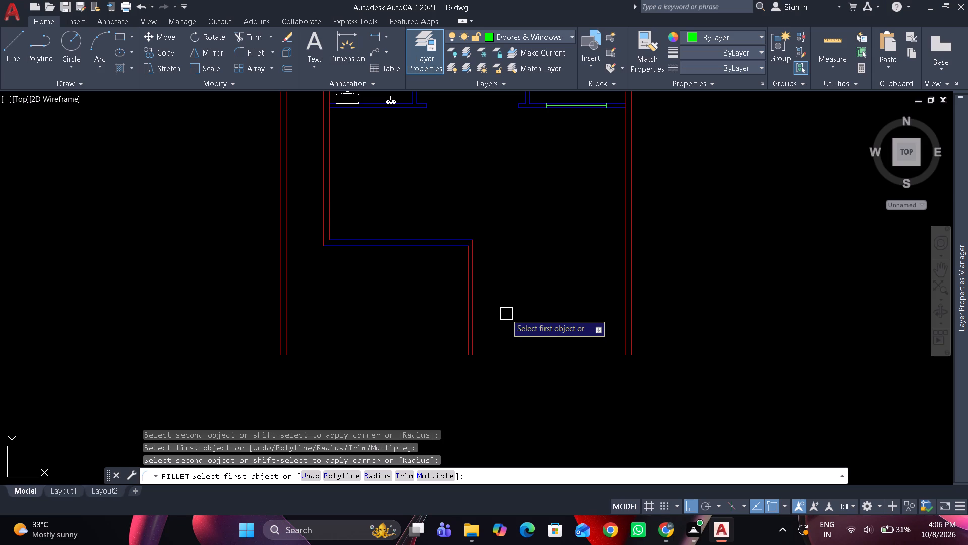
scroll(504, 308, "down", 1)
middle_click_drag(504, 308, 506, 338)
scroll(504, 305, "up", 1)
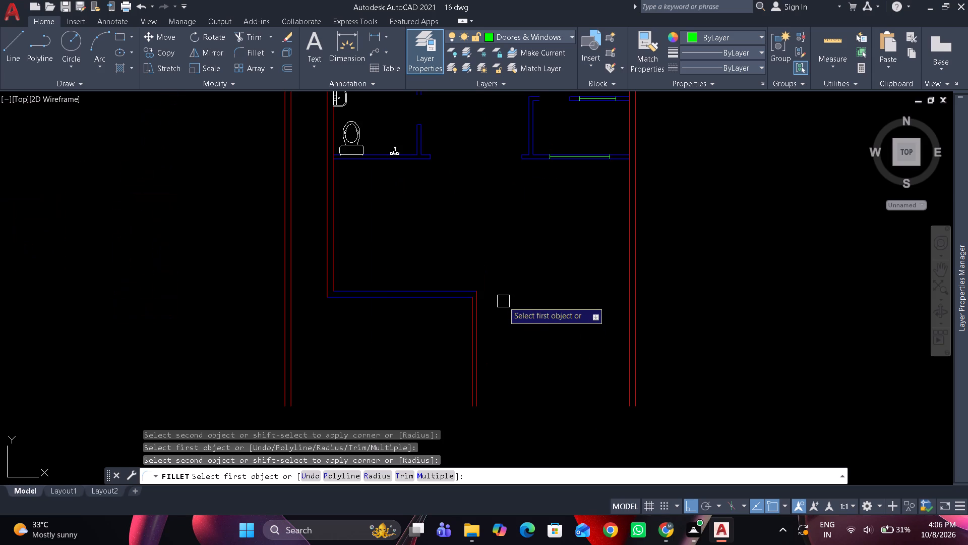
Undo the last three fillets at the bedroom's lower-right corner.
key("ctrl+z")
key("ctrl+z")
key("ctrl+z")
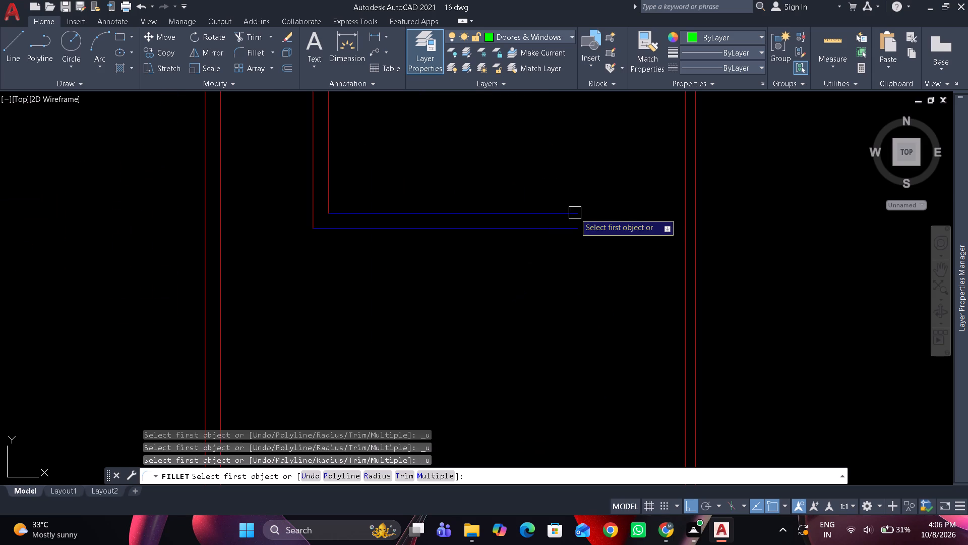
Fillet the bedroom's inner and outer bottom lines with the matching right partition lines, keeping the partition above the corner.
left_click_drag(578, 209, 593, 194)
left_click_drag(684, 125, 683, 125)
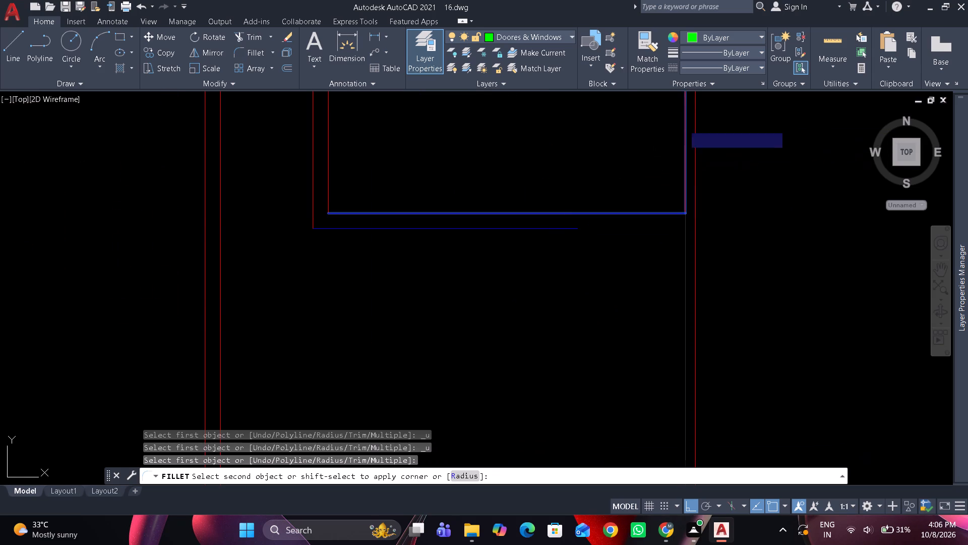
left_click_drag(683, 125, 673, 138)
left_click_drag(577, 230, 588, 229)
left_click_drag(698, 188, 716, 174)
Fillet both edges of the toilet's bottom wall with the right partition lines to close the bedroom's upper-right corner.
scroll(724, 167, "down", 1)
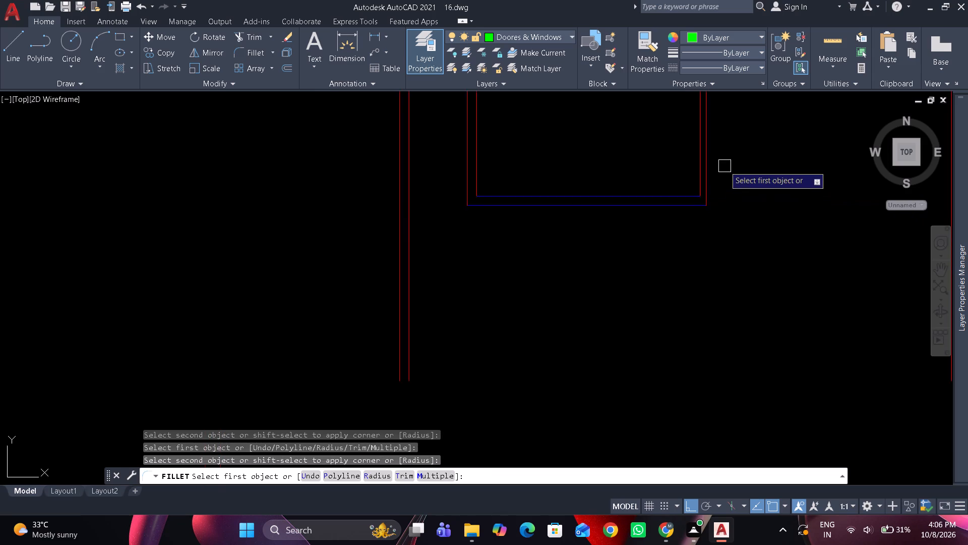
middle_click_drag(716, 178, 639, 319)
scroll(613, 290, "down", 1)
middle_click_drag(644, 245, 635, 314)
scroll(600, 278, "up", 2)
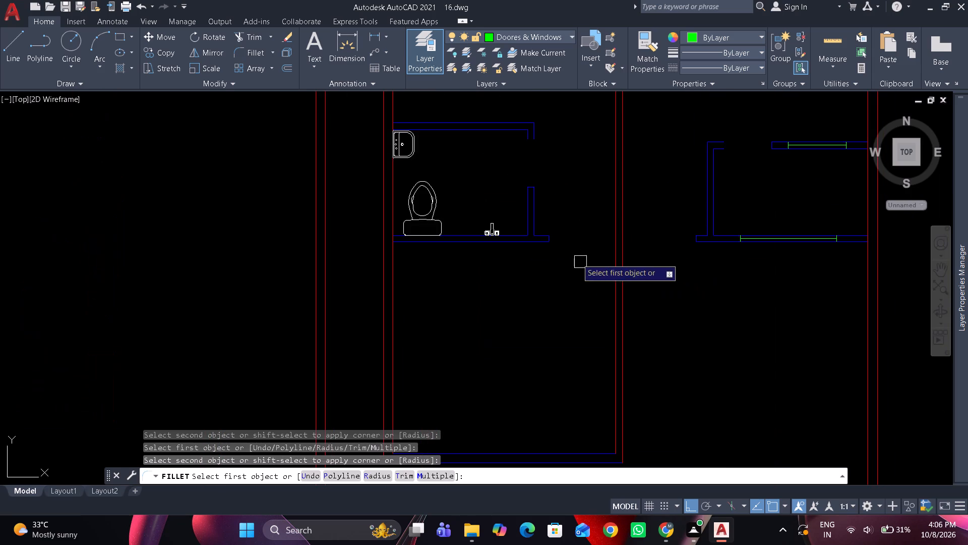
scroll(574, 257, "up", 1)
left_click(507, 201)
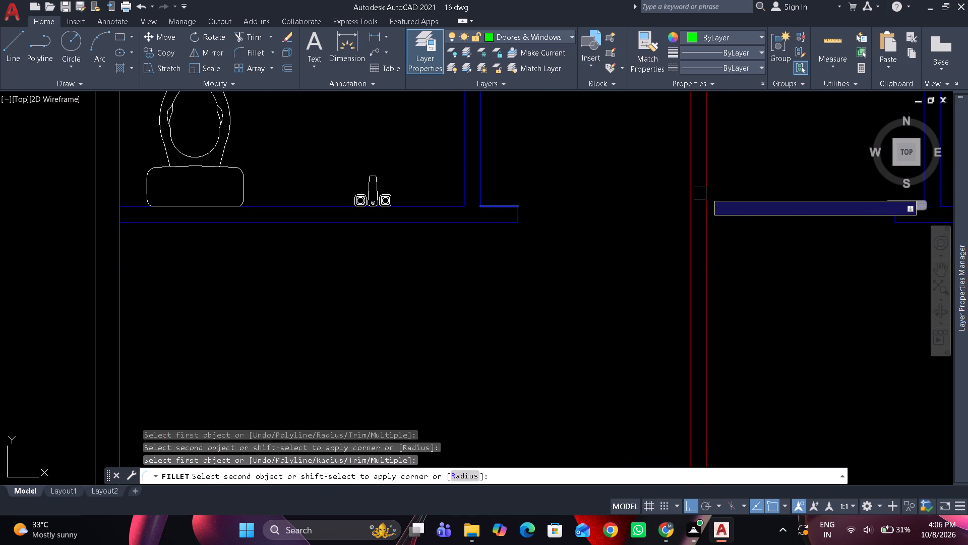
left_click_drag(708, 234, 694, 238)
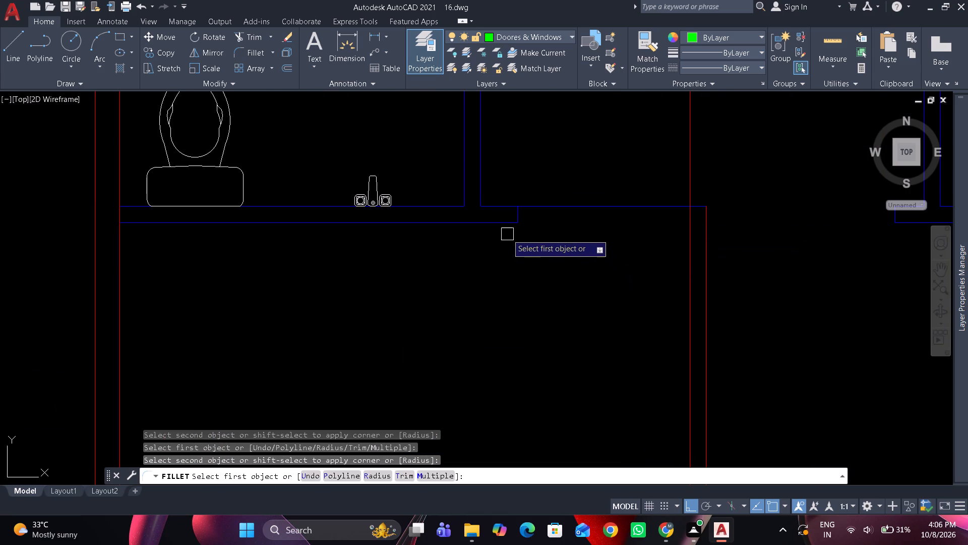
left_click(504, 228)
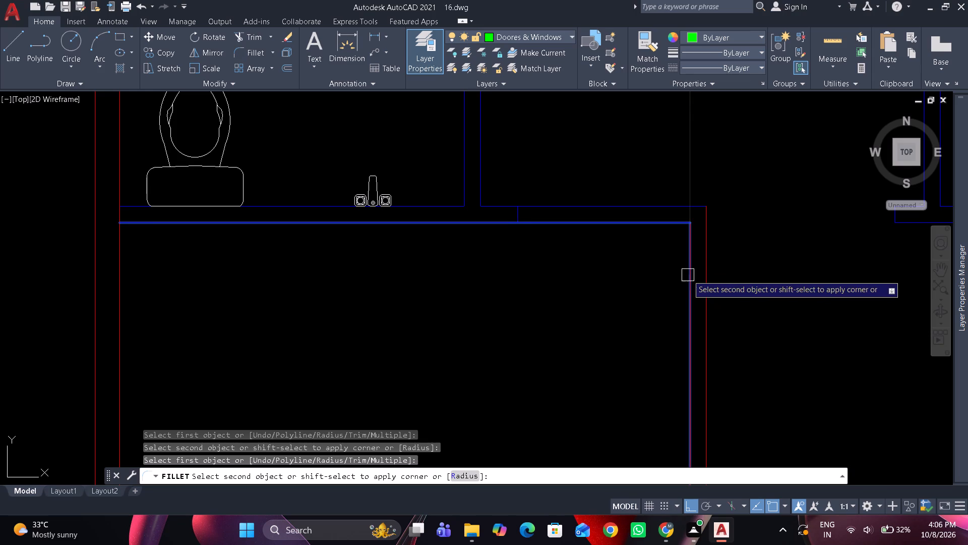
left_click(688, 275)
key("space")
Move the bedroom's two right partition lines to the Inner Walls layer.
scroll(629, 278, "down", 3)
scroll(649, 316, "down", 1)
scroll(654, 328, "up", 2)
left_click_drag(654, 328, 600, 315)
left_click(594, 315)
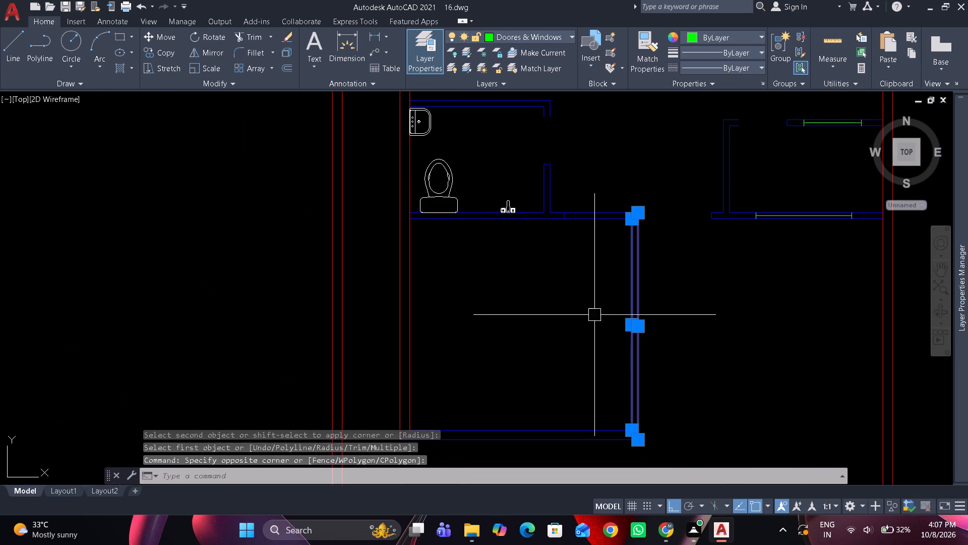
left_click(543, 40)
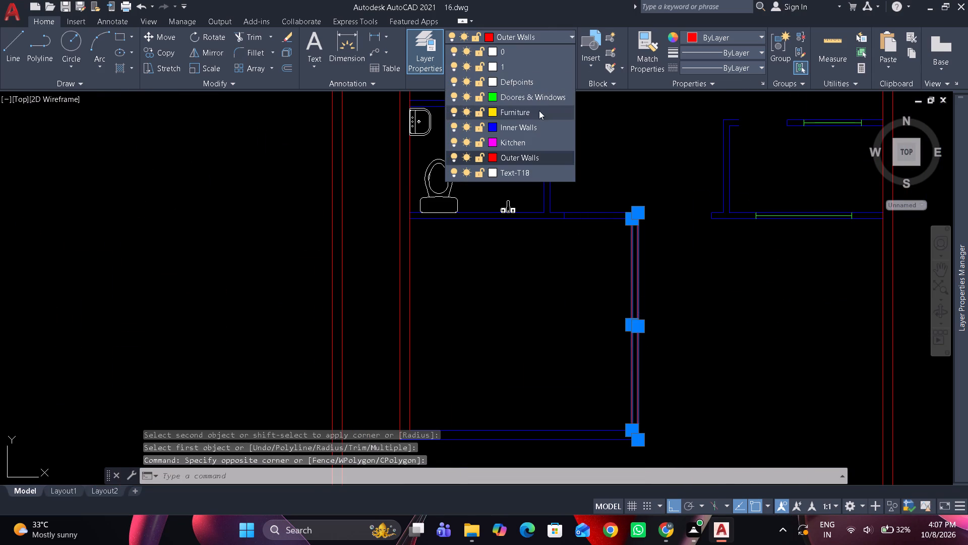
left_click(526, 129)
key("Escape")
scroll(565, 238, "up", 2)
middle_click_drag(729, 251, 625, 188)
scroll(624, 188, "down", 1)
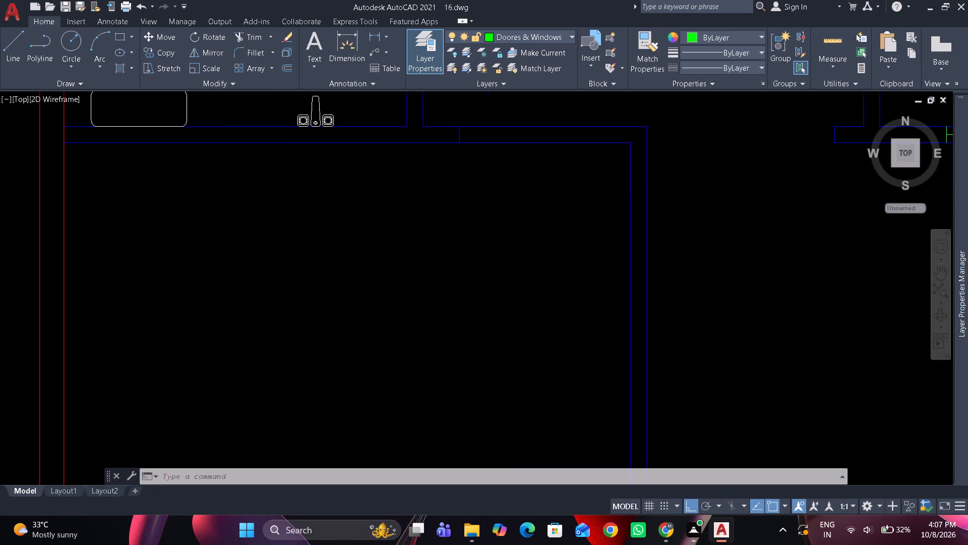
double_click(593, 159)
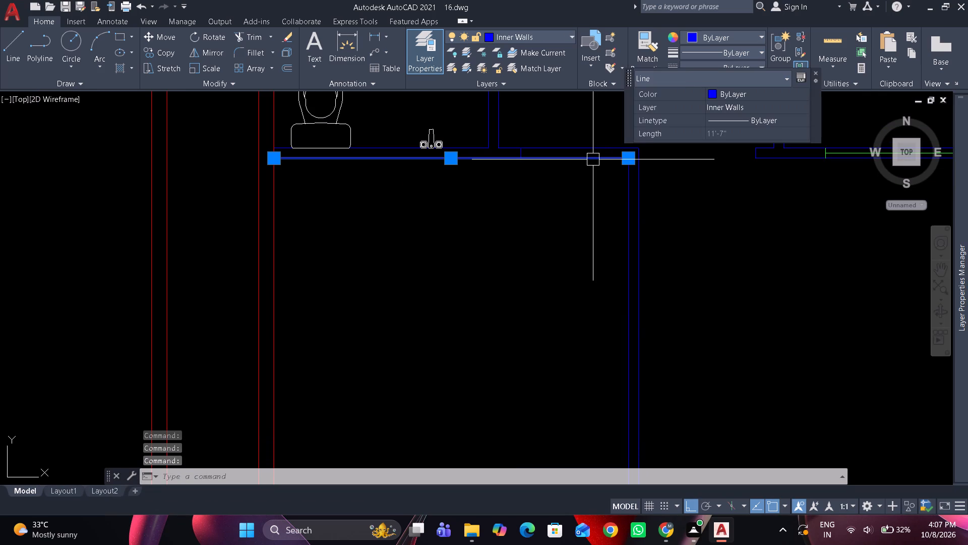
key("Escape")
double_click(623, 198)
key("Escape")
Measure the clear width from the bedroom's upper-right outer corner to the right outer wall with a temporary dimension.
scroll(569, 239, "down", 2)
middle_click_drag(565, 239, 512, 223)
scroll(540, 220, "up", 2)
type("dim")
key("space")
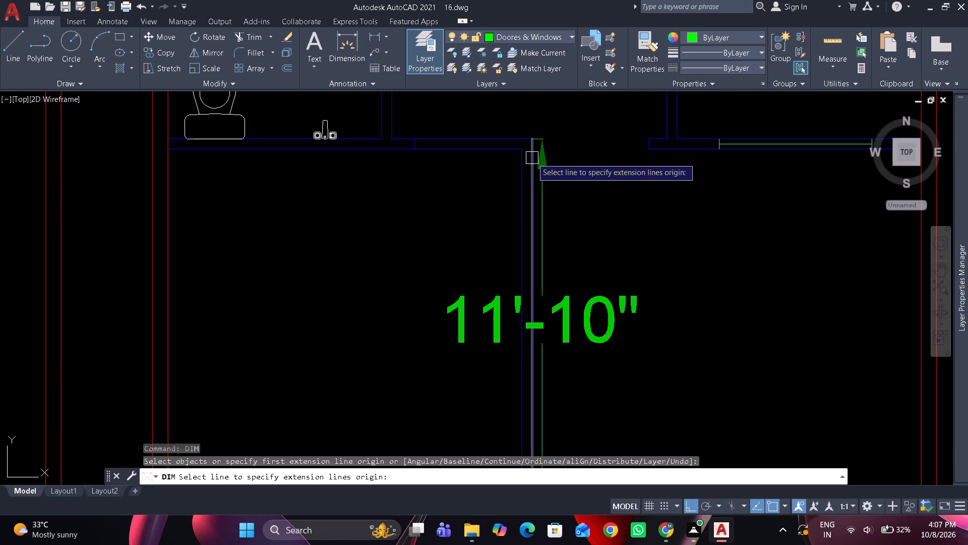
left_click_drag(532, 151, 556, 150)
middle_click_drag(695, 173, 473, 213)
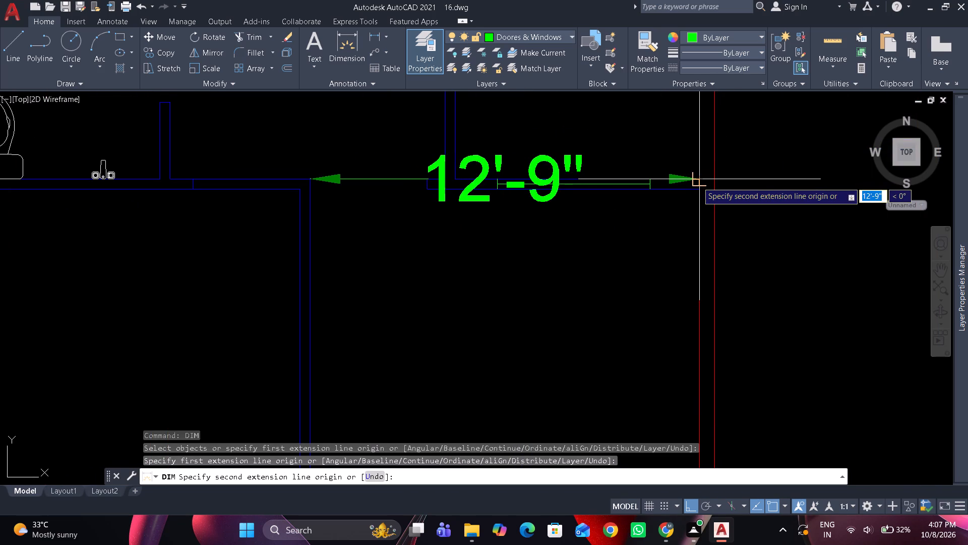
key("Escape")
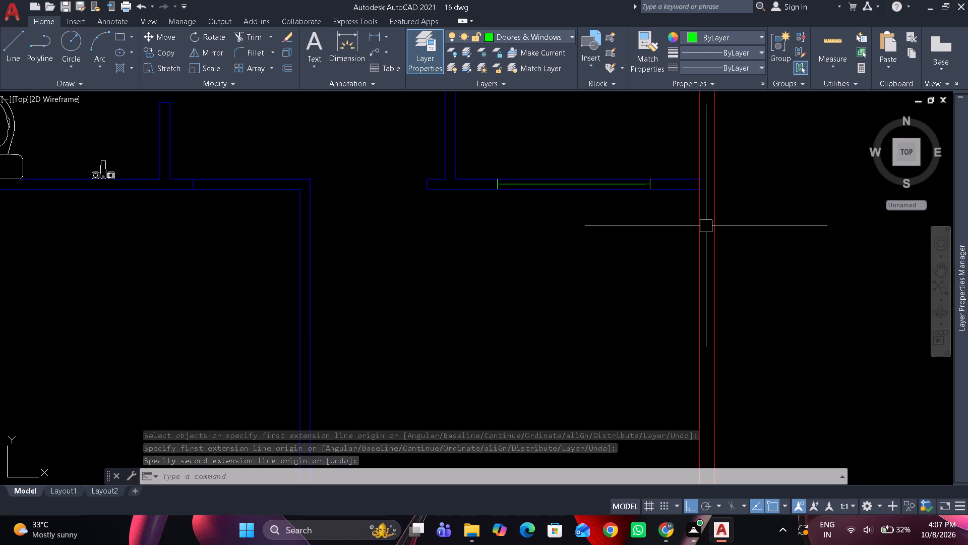
Offset the lower edge of the windowed wall beside the right outer wall 18' downward.
scroll(619, 240, "down", 2)
middle_click_drag(610, 236, 526, 183)
middle_click_drag(478, 311, 468, 247)
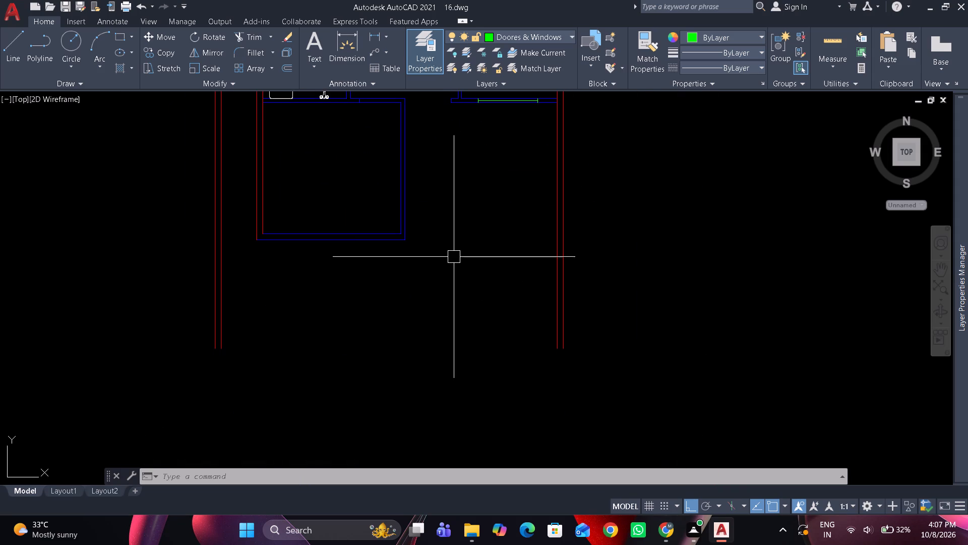
type("o")
key("space")
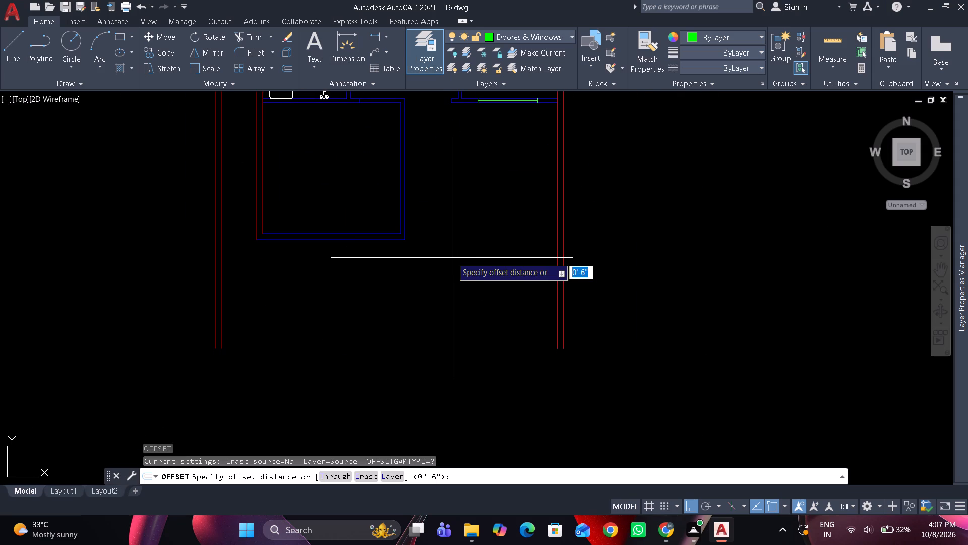
type("18'")
key("space")
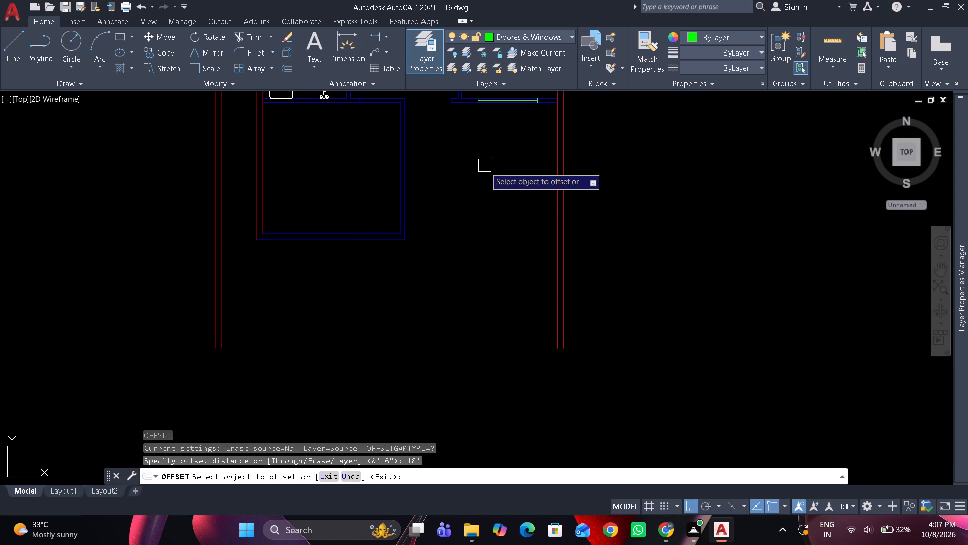
scroll(463, 110, "up", 1)
left_click(463, 103)
left_click(471, 219)
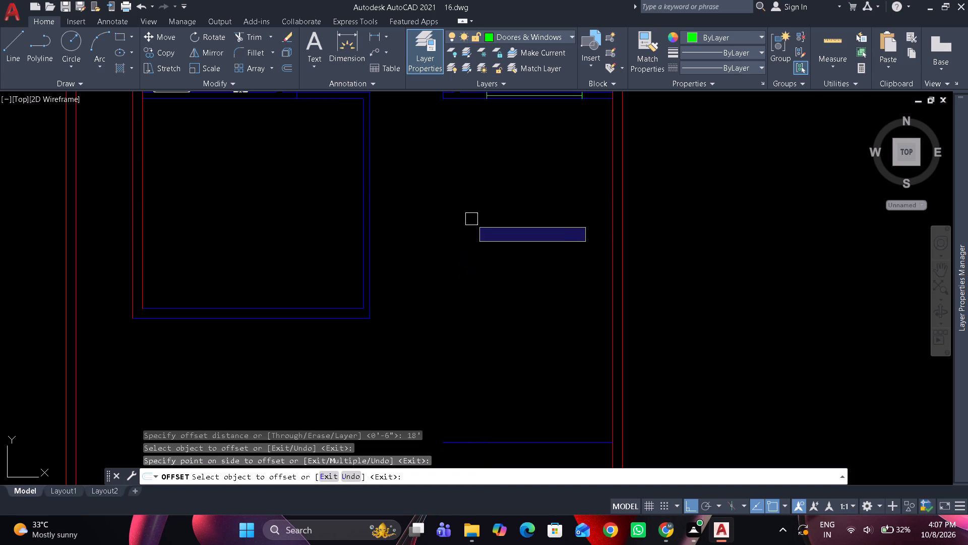
middle_click_drag(479, 284, 479, 174)
key("space")
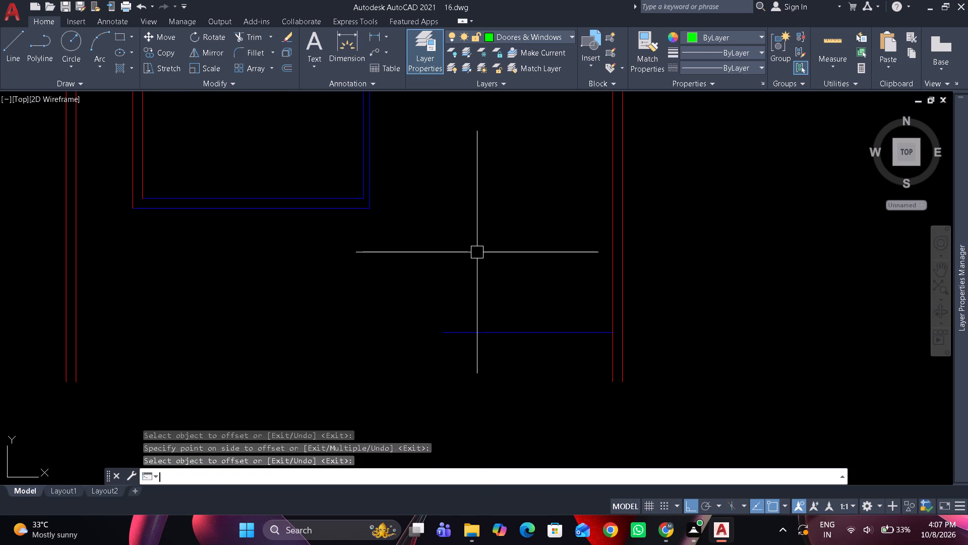
Offset the new short horizontal line beside the right outer wall 6" downward to give the wall its thickness.
key("space")
key("6")
key("shift+quotedbl")
key("space")
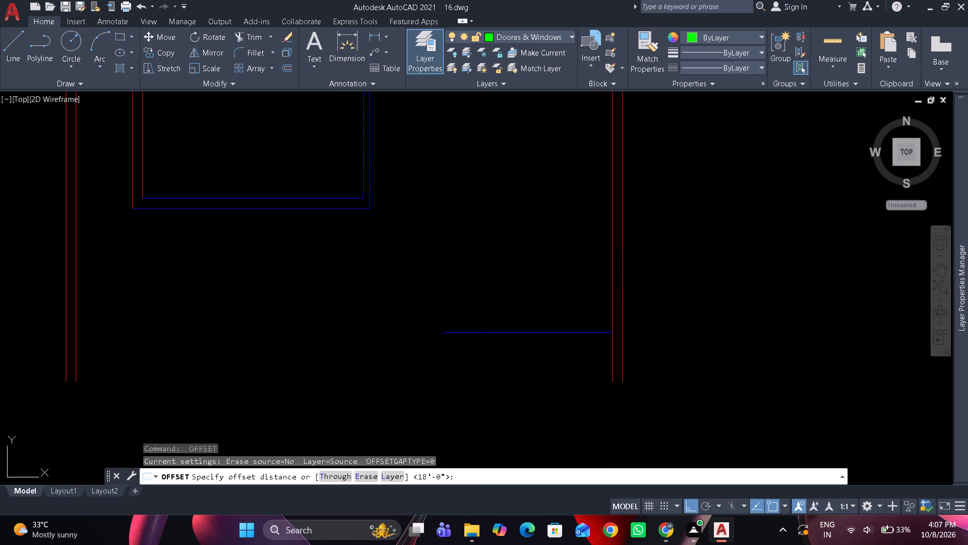
left_click_drag(501, 331, 501, 344)
left_click(500, 389)
key("space")
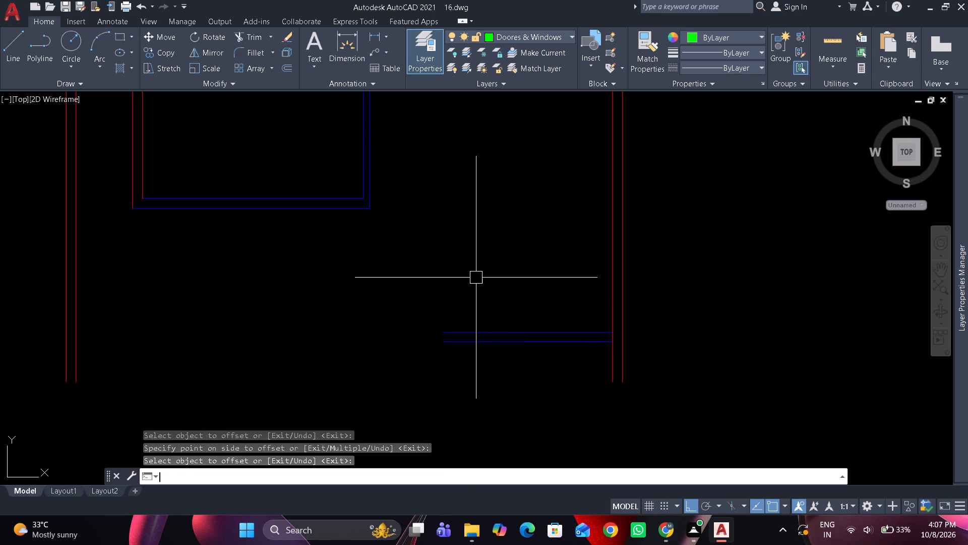
Offset the outer bottom edge of the lower bedroom 16' downward.
key("space")
type("11")
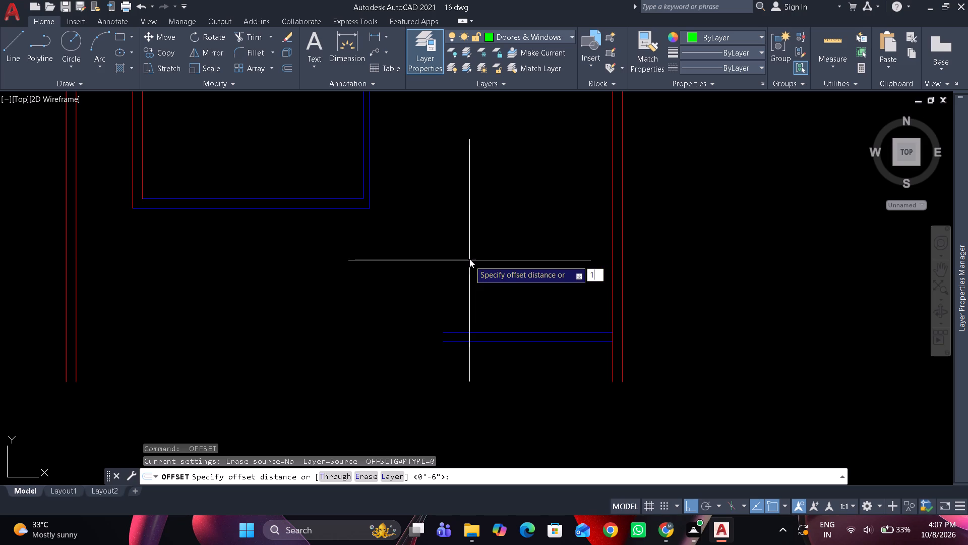
key("6")
key("apostrophe")
key("BackSpace")
key("BackSpace")
key("BackSpace")
key("BackSpace")
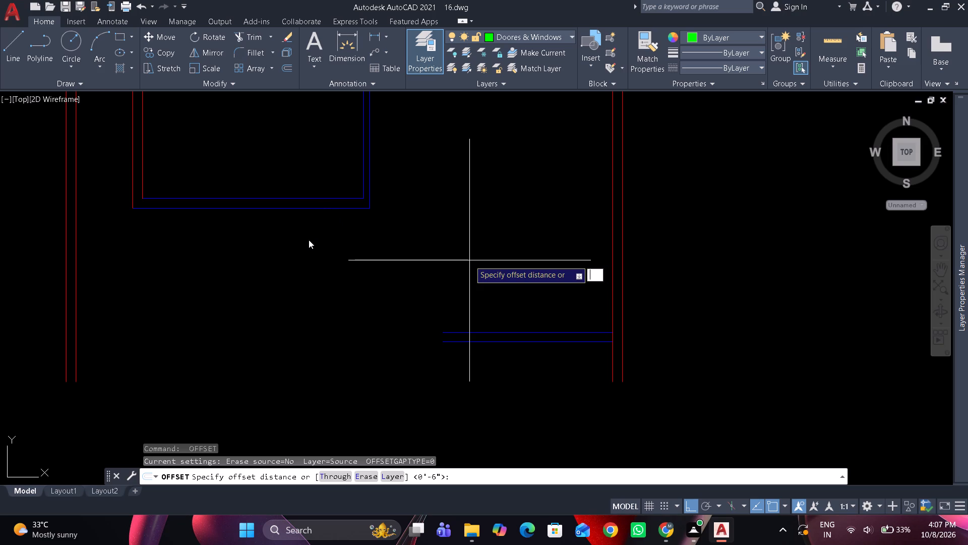
type("16")
key("apostrophe")
key("Return")
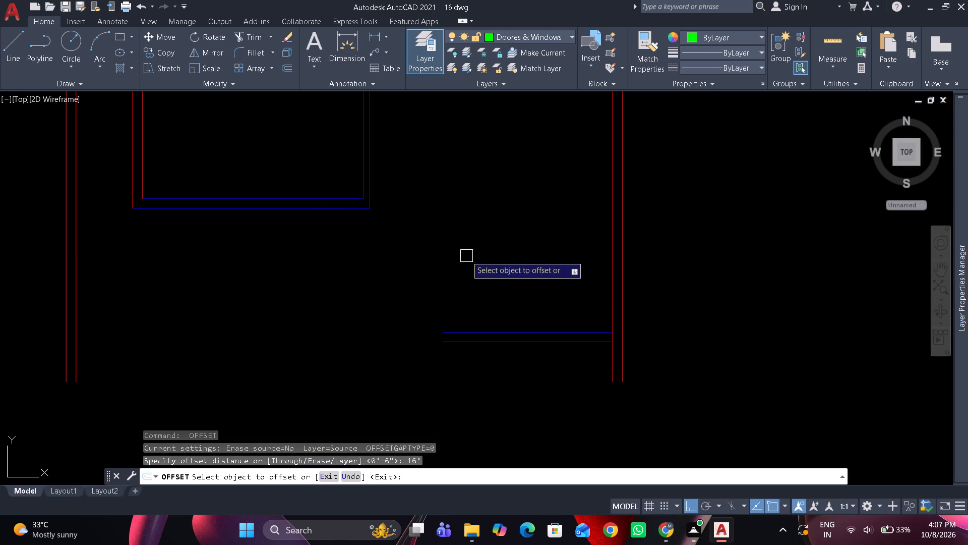
left_click(339, 211)
scroll(316, 270, "down", 2)
left_click(317, 295)
key("space")
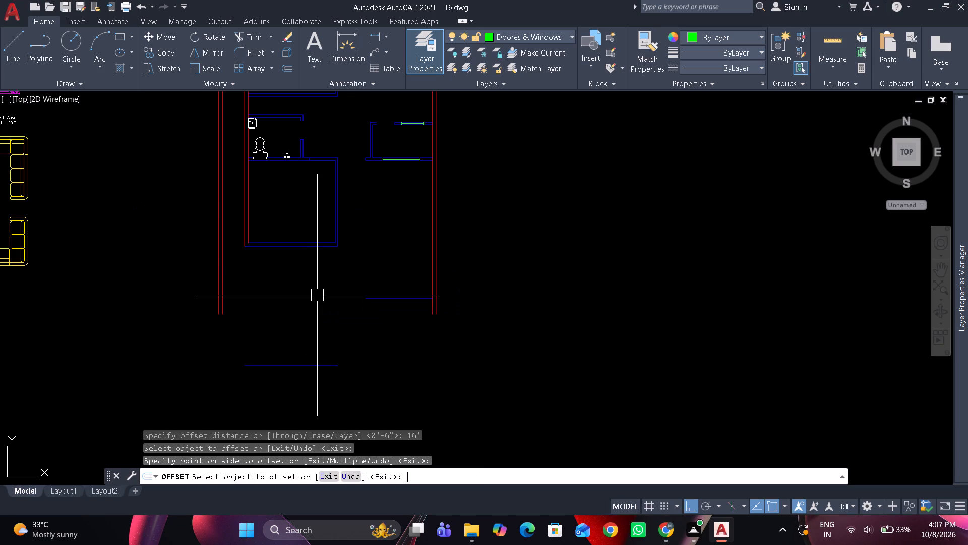
Offset the new bottom line below the bedroom 6" downward to form the bottom wall.
key("space")
type("6\"")
key("space")
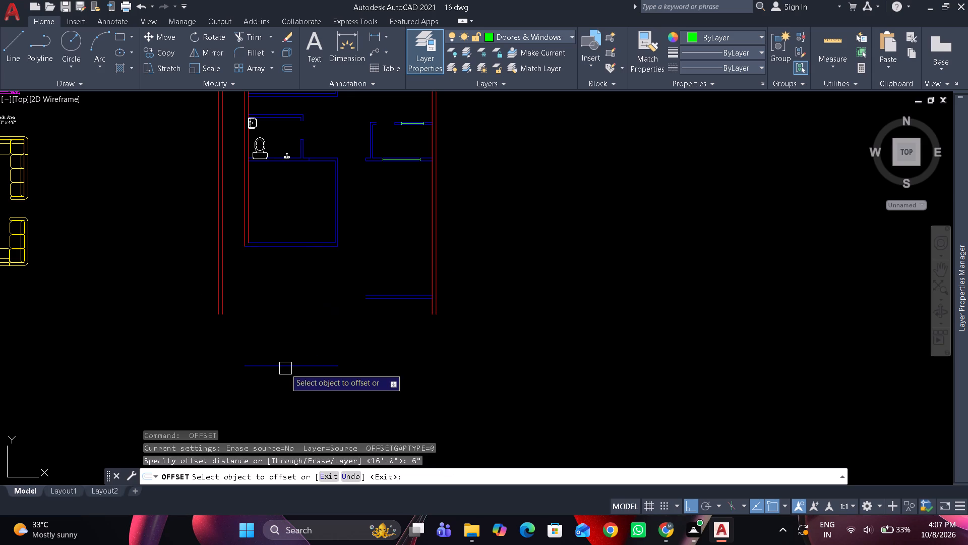
left_click_drag(285, 368, 284, 386)
left_click(279, 421)
key("space")
Fillet the inner and outer lines of both side outer walls with the two bottom wall lines to close the plan's lower corners.
type("f m")
key("space")
left_click(227, 293)
scroll(267, 340, "up", 1)
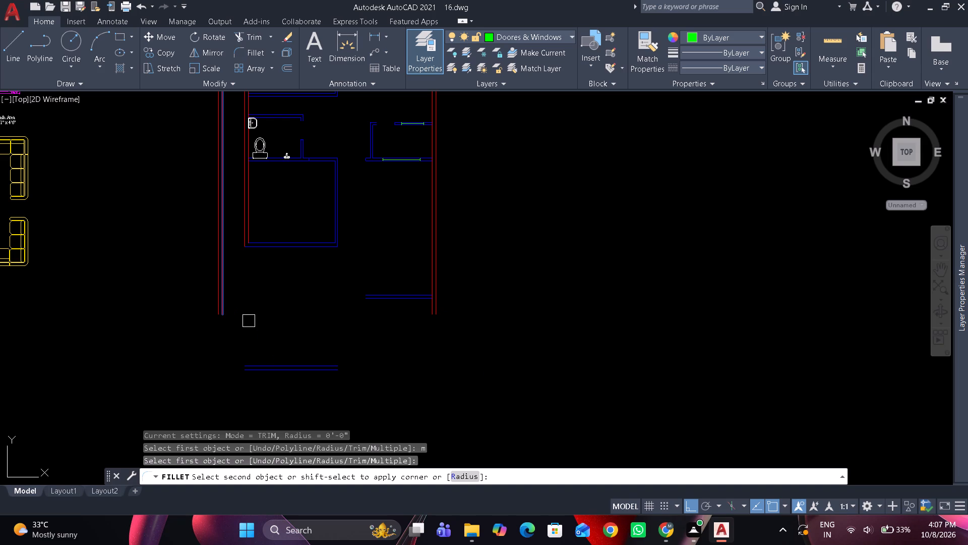
left_click(267, 362)
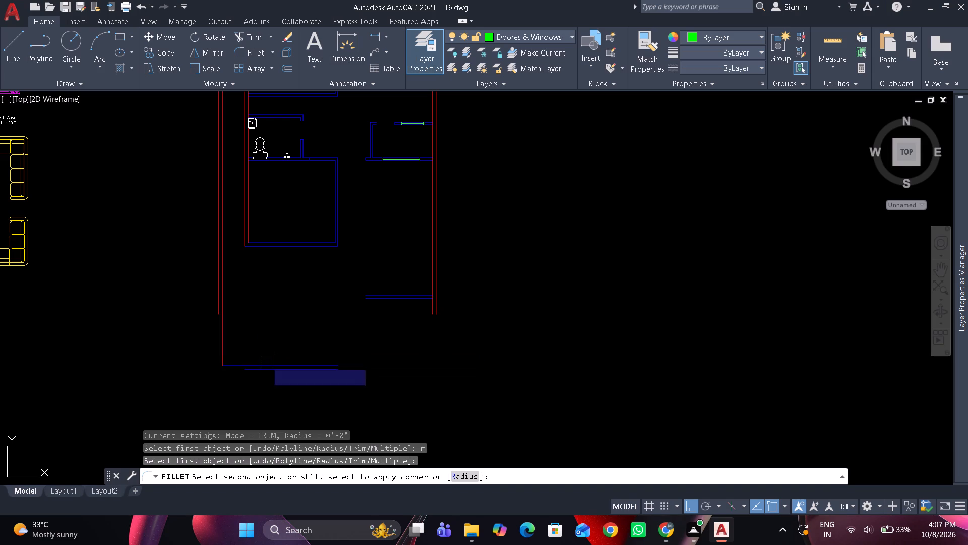
left_click_drag(274, 361, 285, 356)
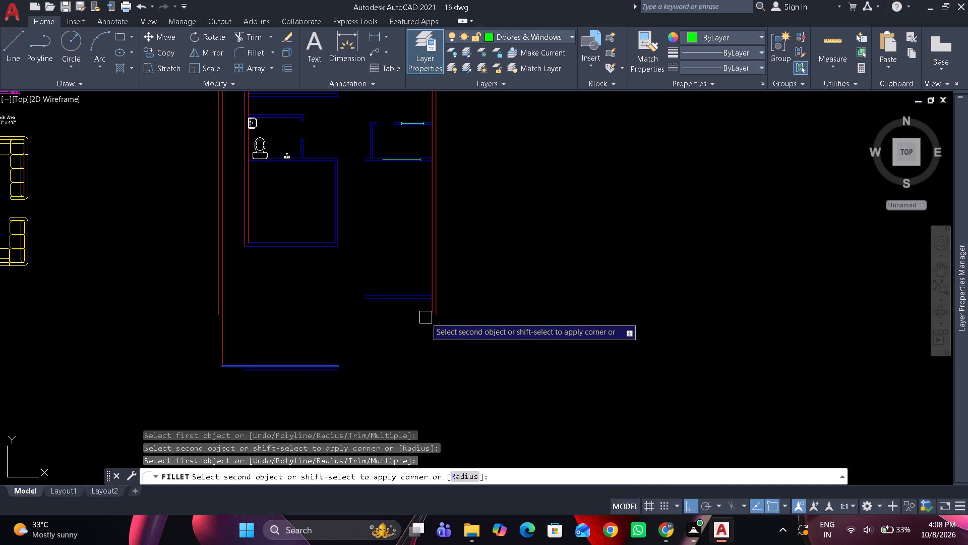
left_click(426, 317)
left_click(427, 312)
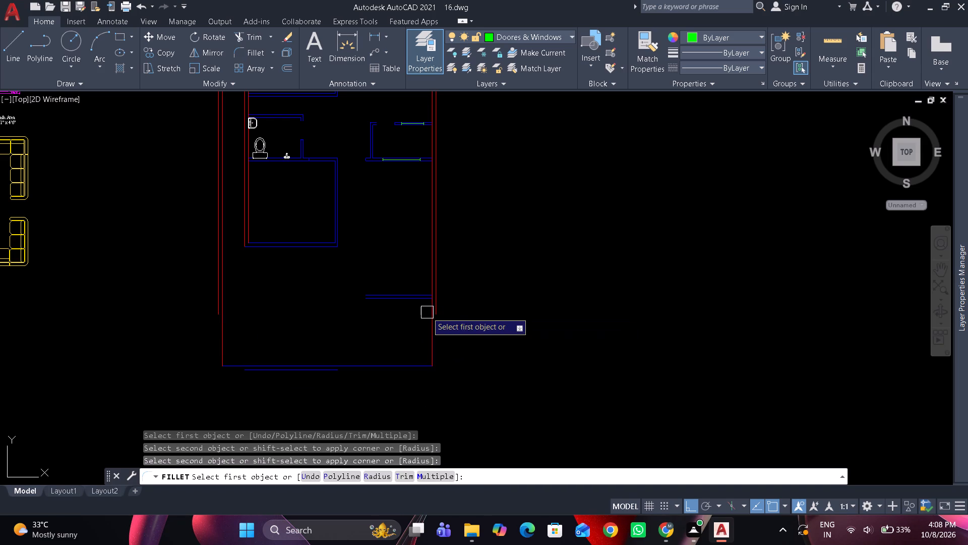
left_click_drag(440, 304, 500, 282)
scroll(418, 389, "up", 2)
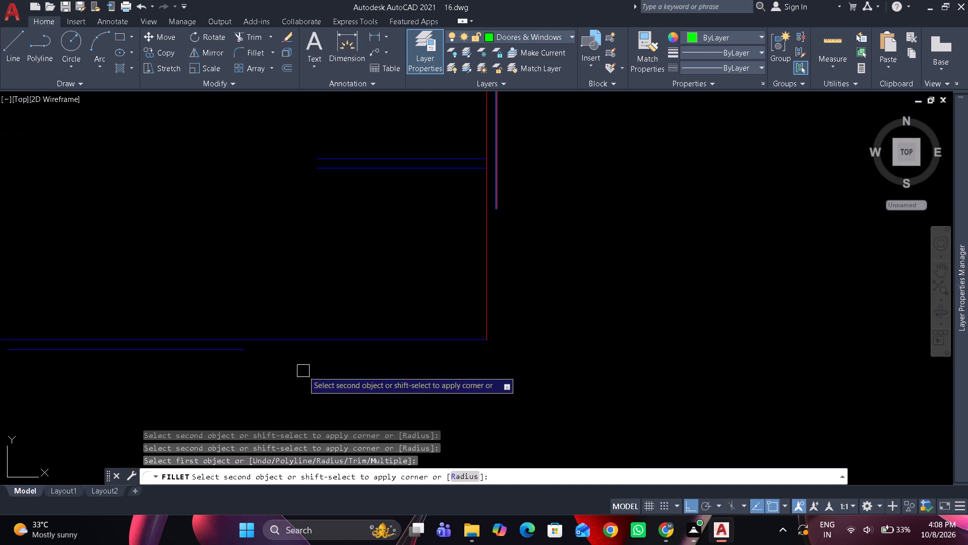
left_click_drag(237, 351, 224, 353)
scroll(201, 367, "down", 2)
middle_click_drag(233, 368, 320, 364)
scroll(309, 366, "up", 1)
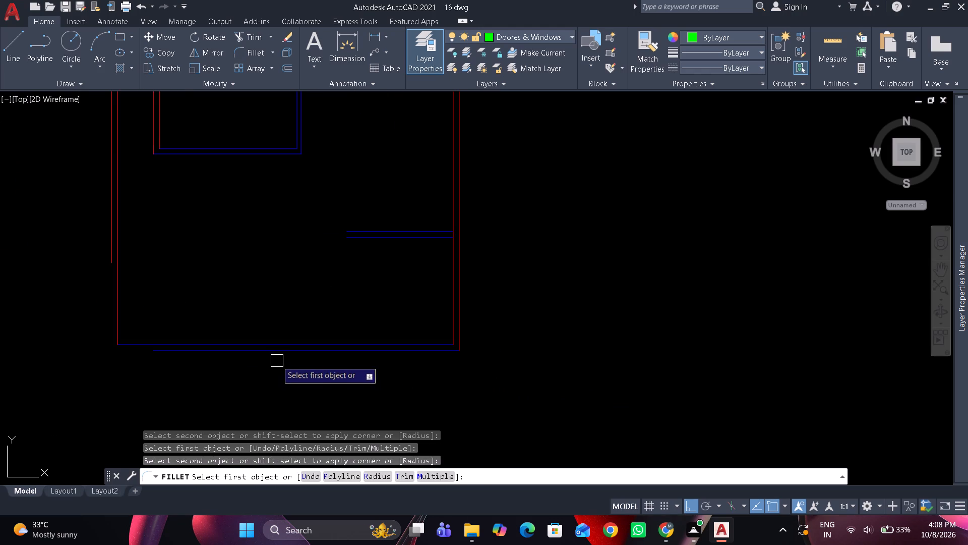
left_click(276, 354)
left_click_drag(108, 249, 95, 257)
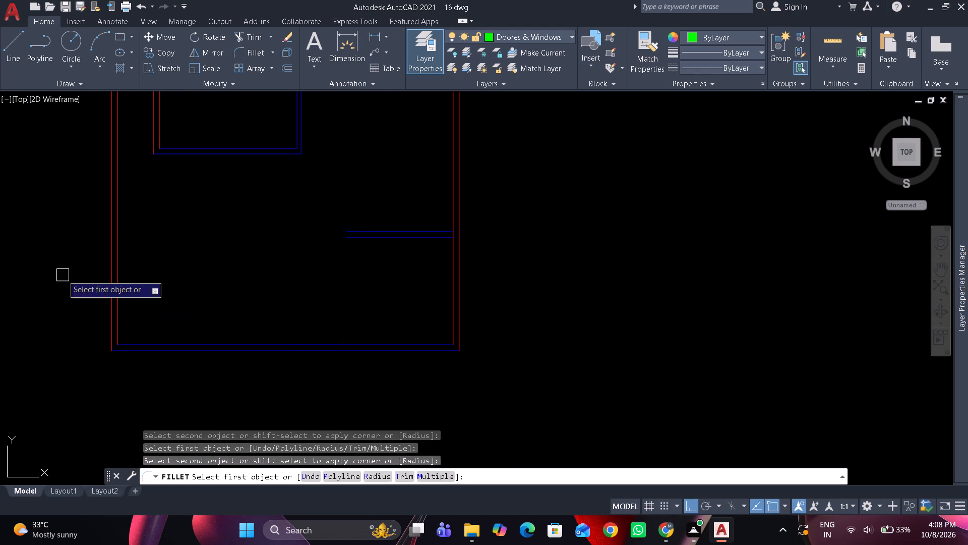
key("space")
Save the drawing.
key("ctrl+s")
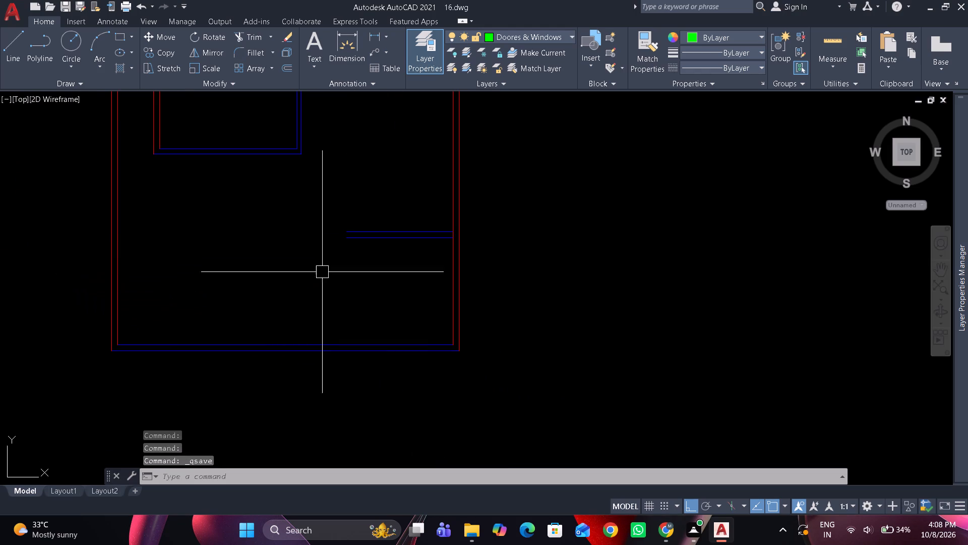
Offset the inner line of the right outer wall 13'1" to the left.
middle_click_drag(351, 254, 449, 280)
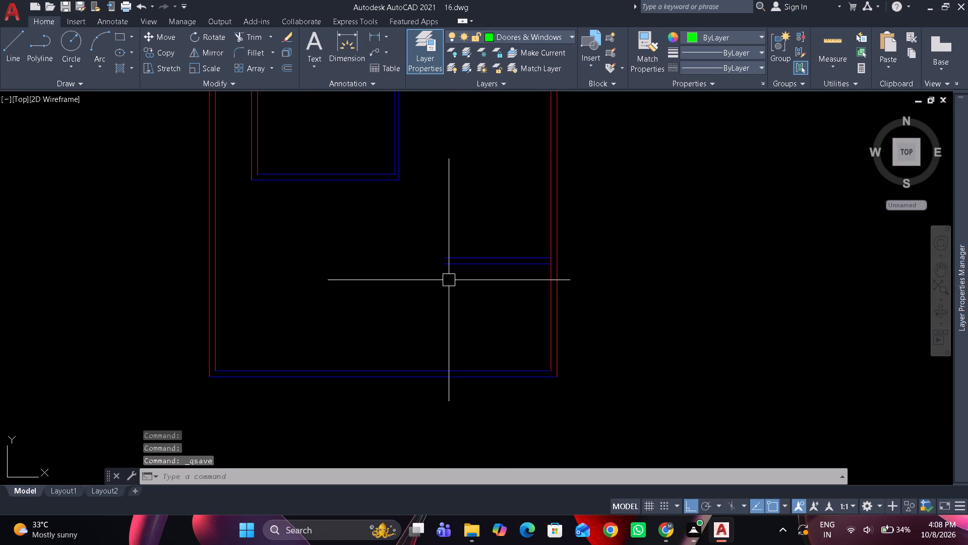
type("o")
key("space")
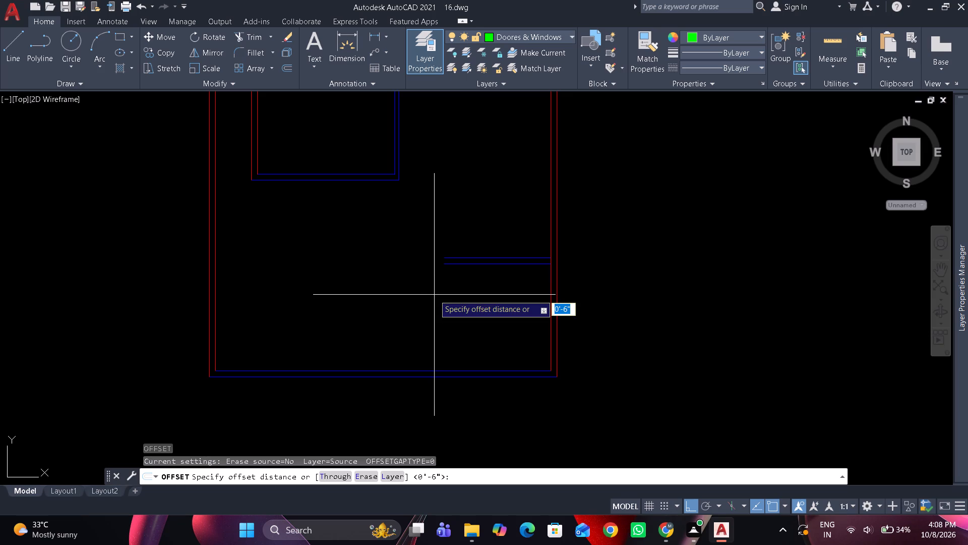
type("13'")
key("1")
key("shift+quotedbl")
key("space")
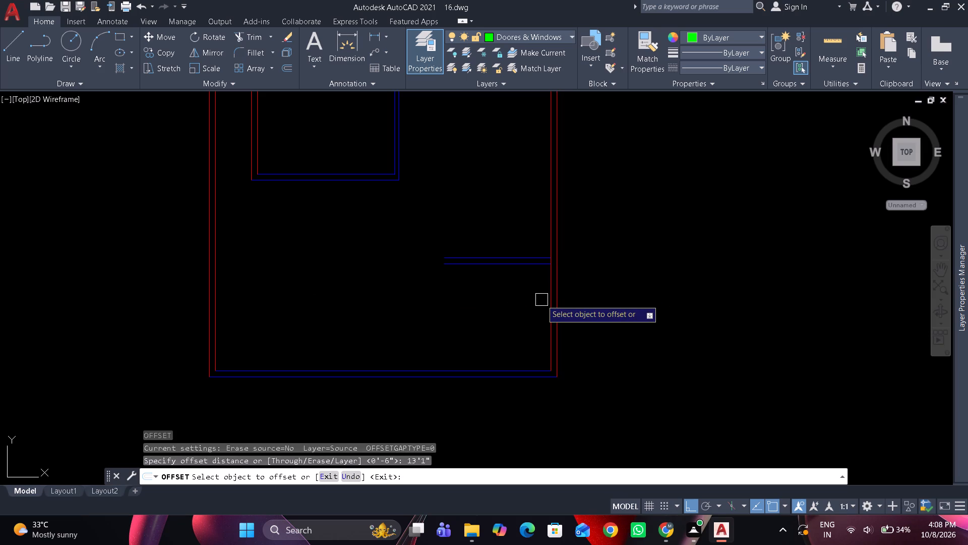
left_click(547, 302)
left_click(472, 319)
key("space")
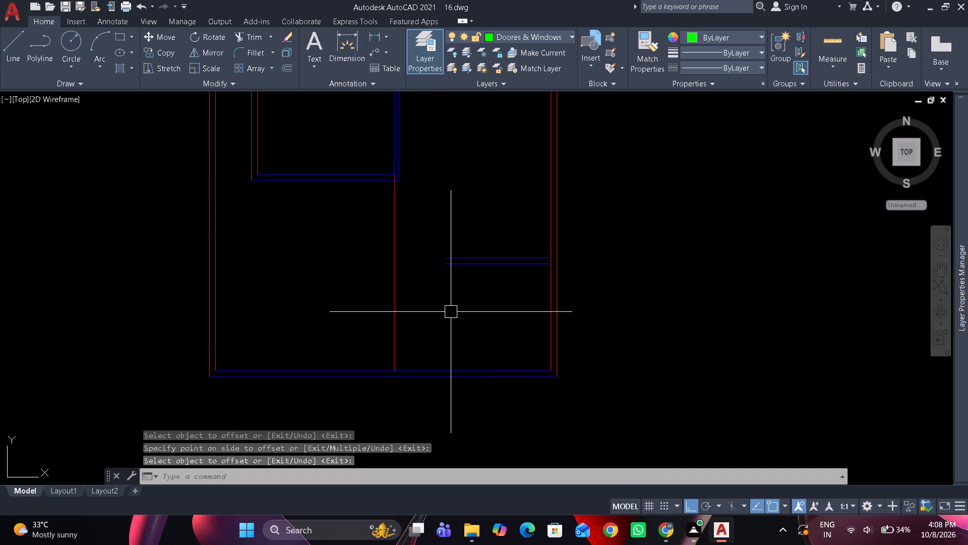
Extend both lines of the short horizontal wall leftward to the new vertical line.
scroll(449, 311, "up", 1)
type("ex")
key("space")
left_click_drag(465, 203, 465, 214)
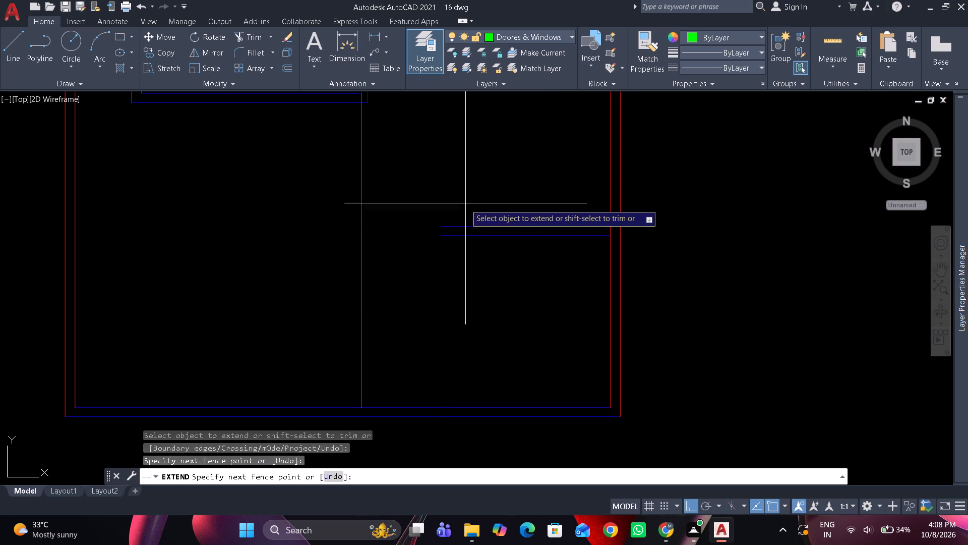
left_click_drag(465, 214, 465, 291)
key("space")
Offset the new vertical partition line 4" to the left.
type("o")
key("space")
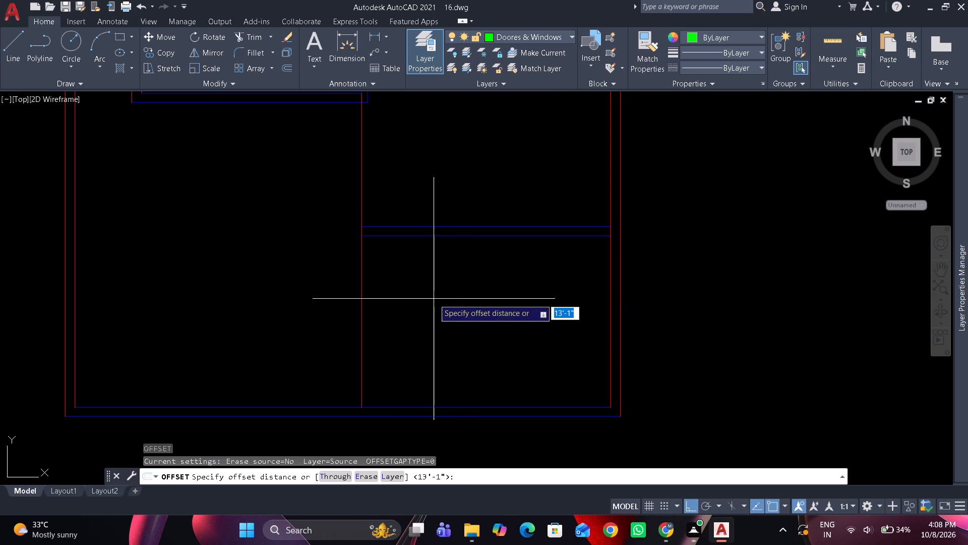
type("4\"")
key("space")
left_click_drag(362, 325, 348, 325)
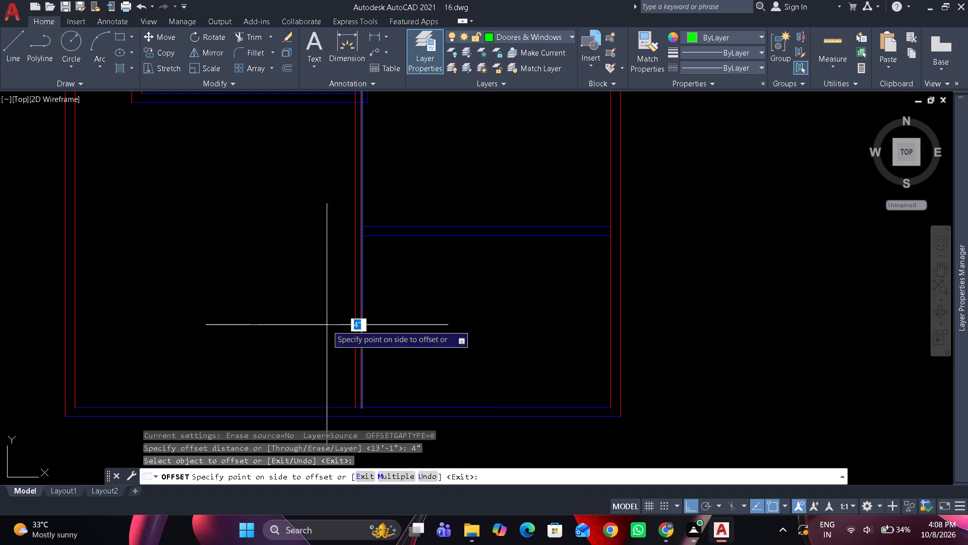
left_click(288, 329)
key("space")
Fillet the two vertical partition lines with the two horizontal wall lines to close the lower-right room's upper-left corner.
type("f m")
key("space")
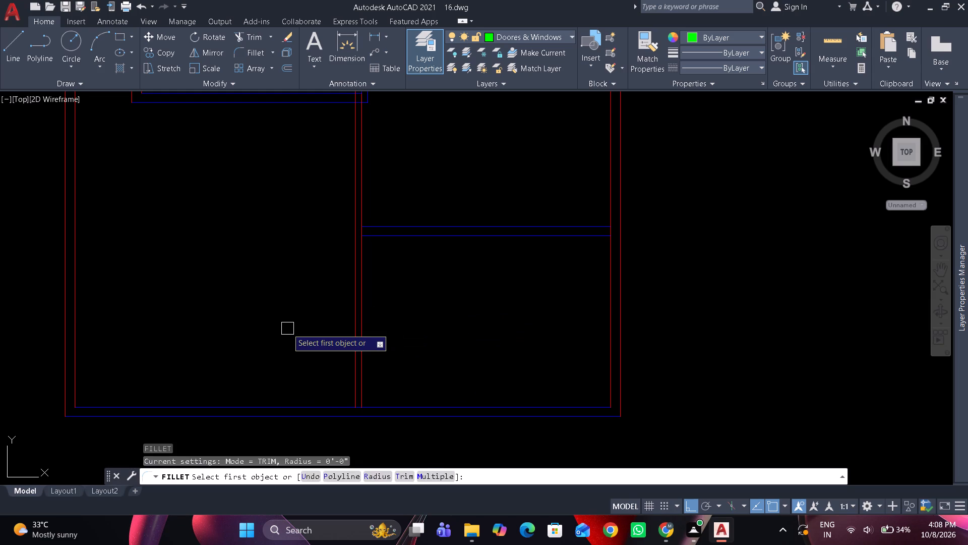
scroll(332, 257, "up", 1)
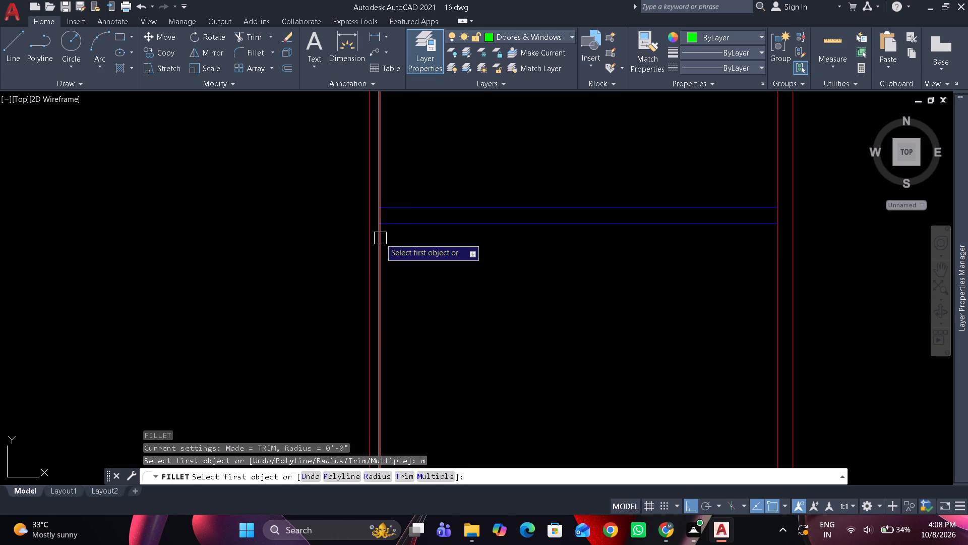
left_click_drag(380, 238, 392, 235)
left_click(403, 225)
left_click_drag(404, 213, 399, 212)
left_click(367, 237)
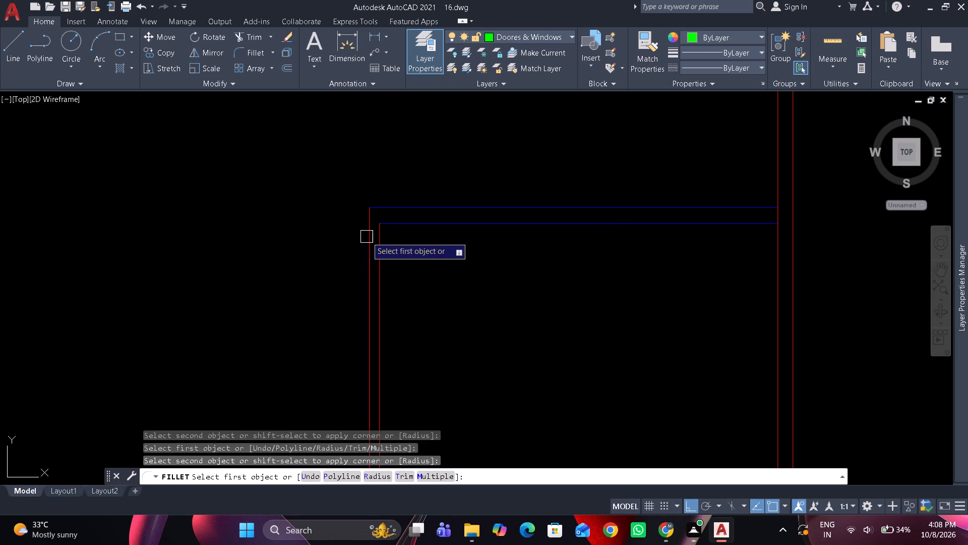
key("space")
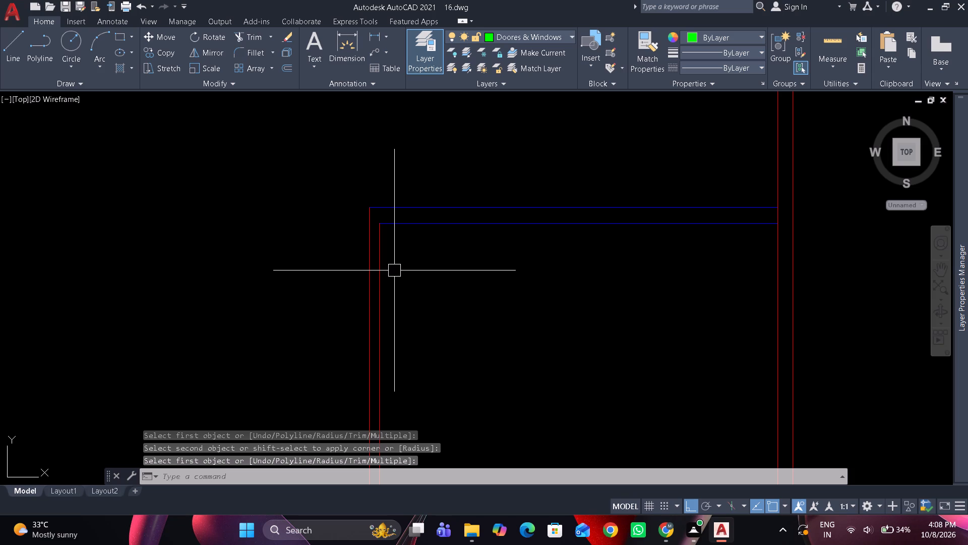
Draw a vertical line on layer 0 from the bedroom's lower-right outer corner down to the lower-right room's top wall.
scroll(397, 270, "down", 1)
middle_click_drag(397, 280, 401, 369)
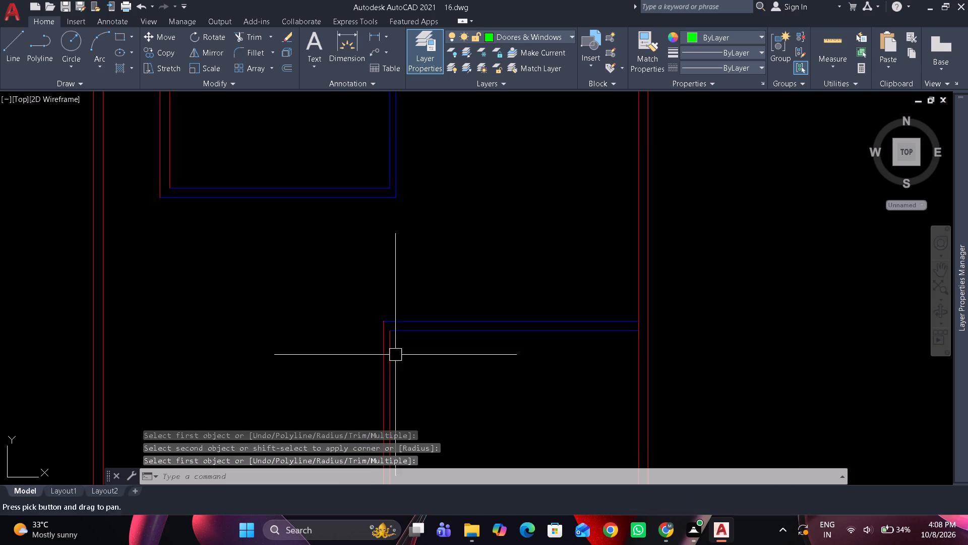
left_click(525, 39)
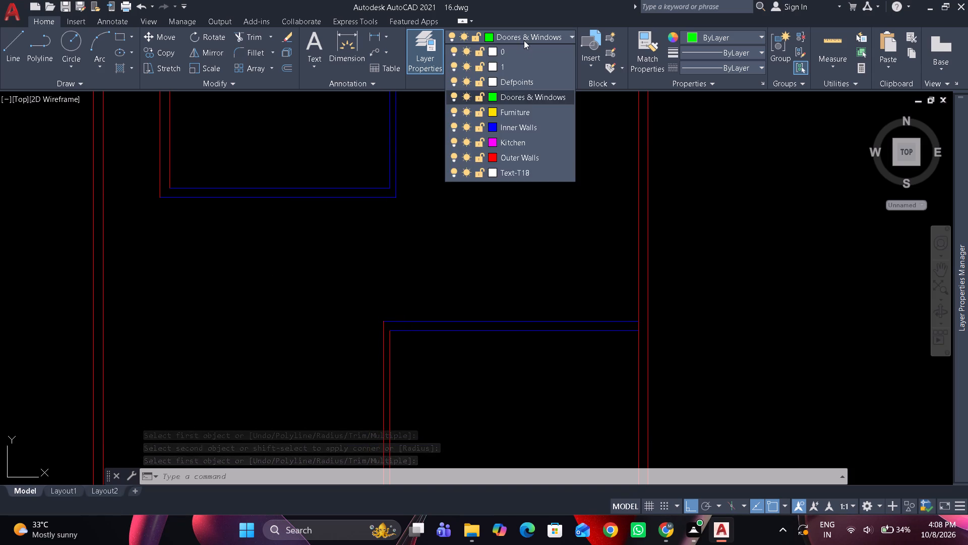
left_click(522, 47)
key("l")
key("space")
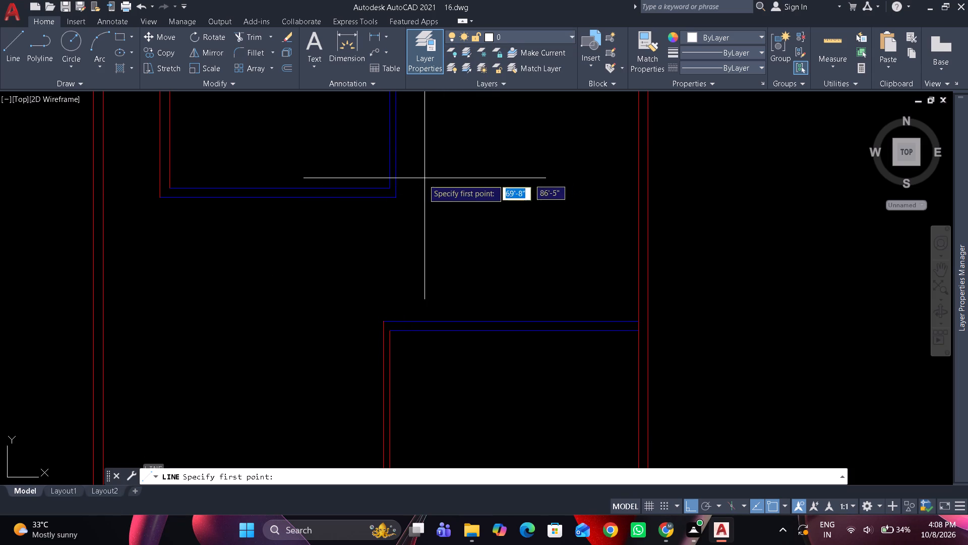
left_click(401, 199)
left_click(396, 319)
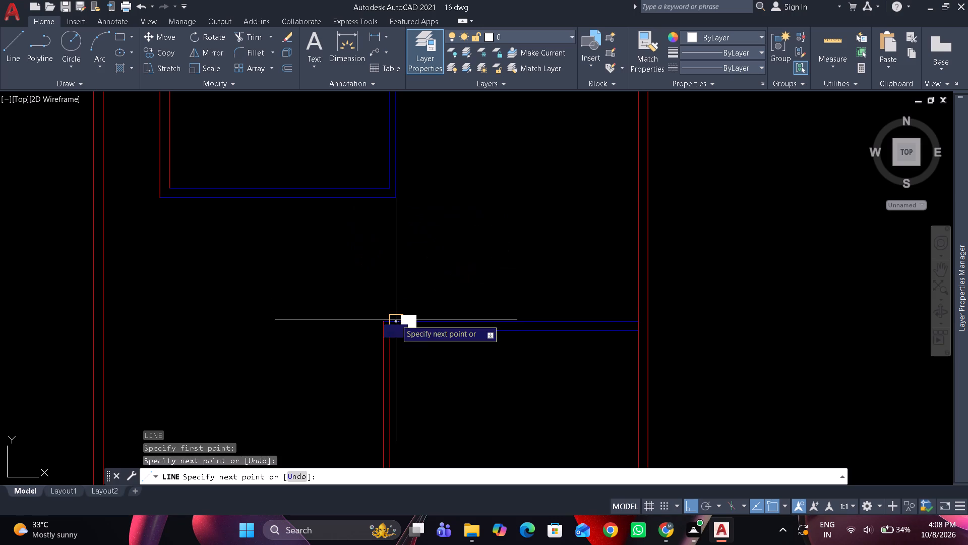
key("space")
Move both lines of the lower-right room's top wall to the Outer Walls layer.
middle_click_drag(407, 363, 412, 312)
scroll(412, 311, "down", 1)
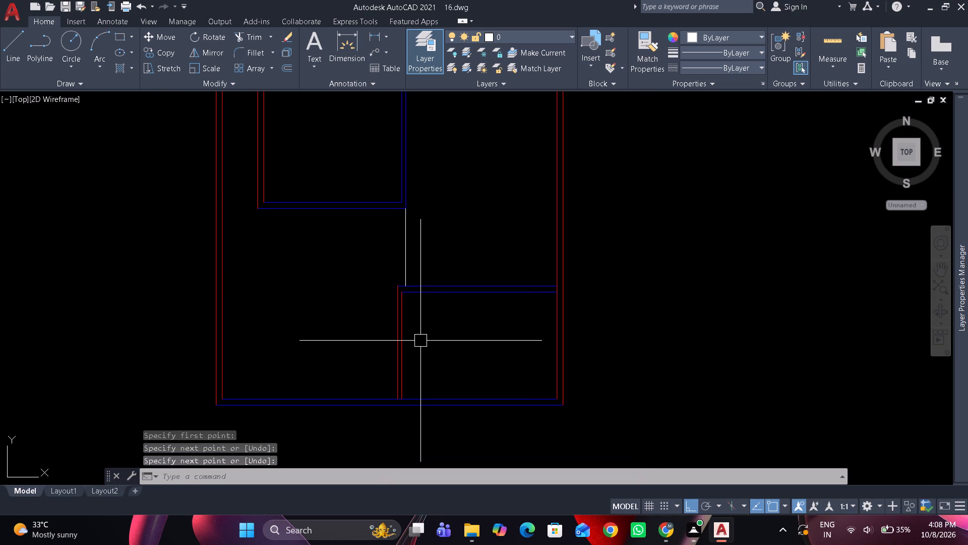
left_click_drag(444, 323, 442, 298)
left_click(442, 264)
left_click(518, 38)
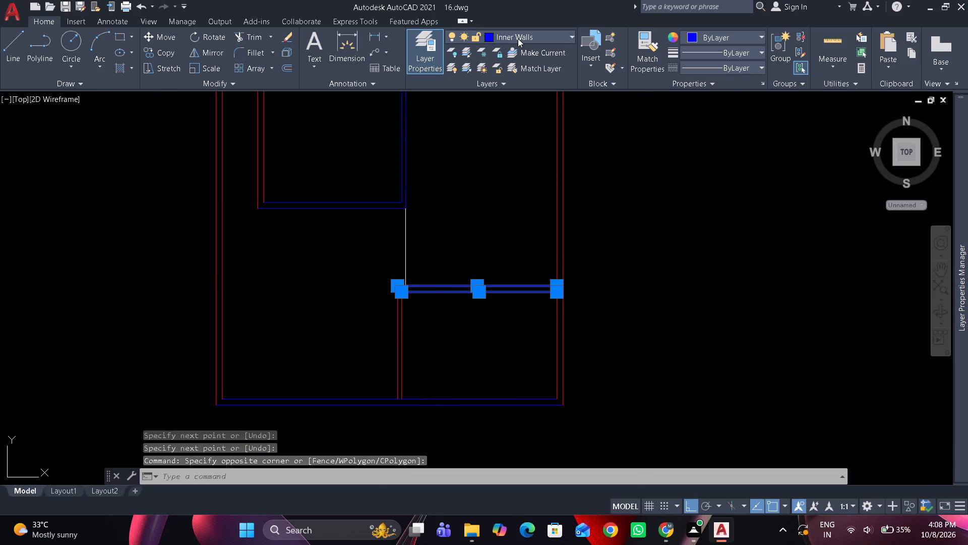
left_click(512, 154)
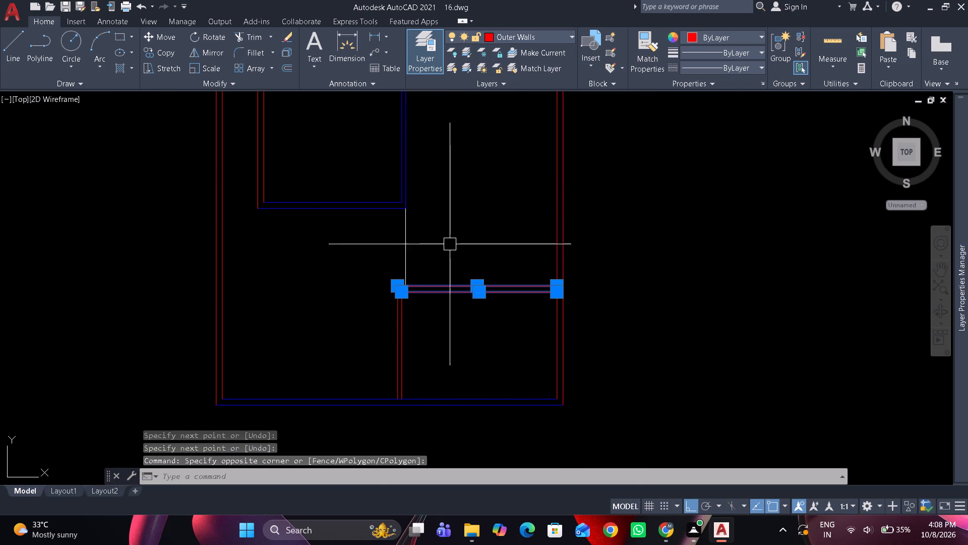
Move both lines of the bedroom's bottom wall to the Outer Walls layer.
key("Escape")
left_click_drag(324, 231, 309, 184)
left_click(300, 163)
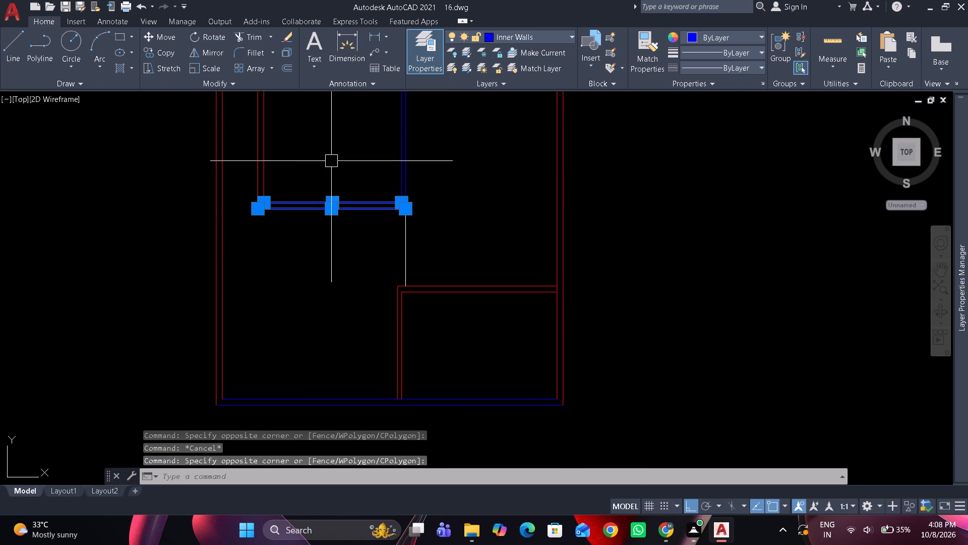
left_click(515, 34)
left_click(504, 156)
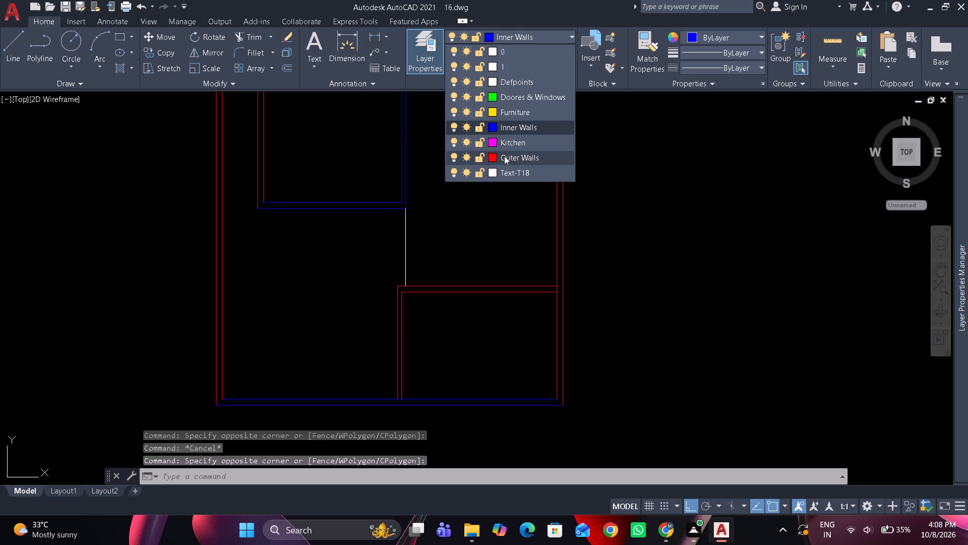
key("Escape")
Extend the inner line of the bedroom's right wall down to the outer line of its bottom wall.
scroll(387, 191, "up", 3)
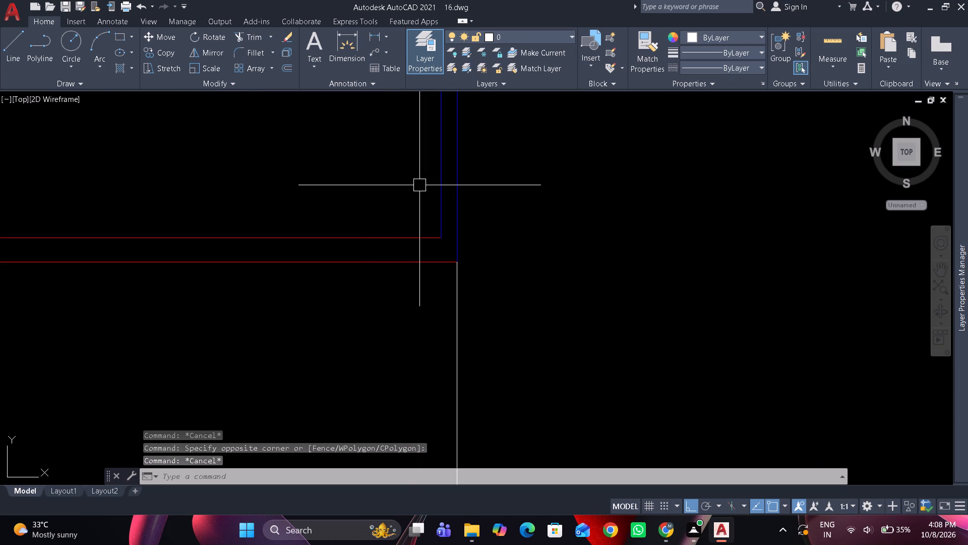
scroll(435, 241, "up", 2)
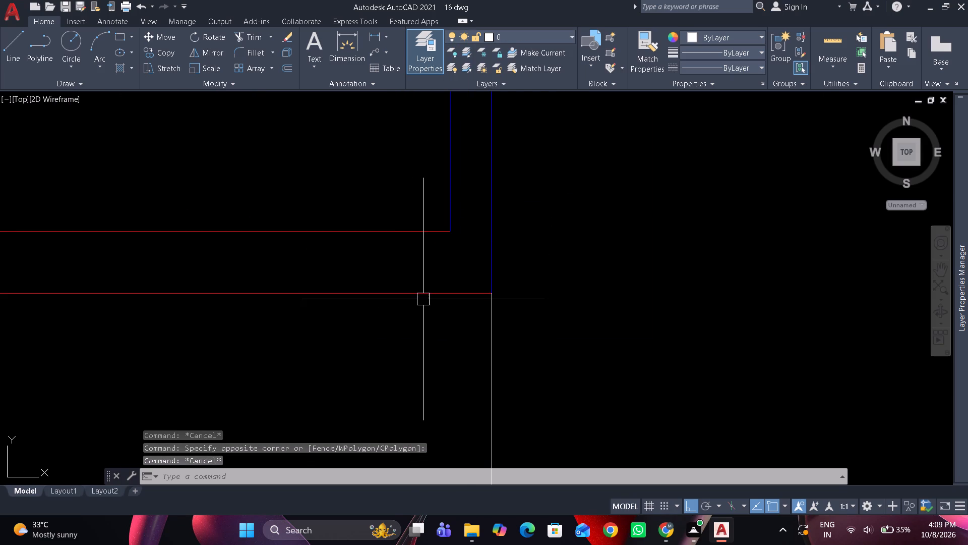
type("ex")
key("space")
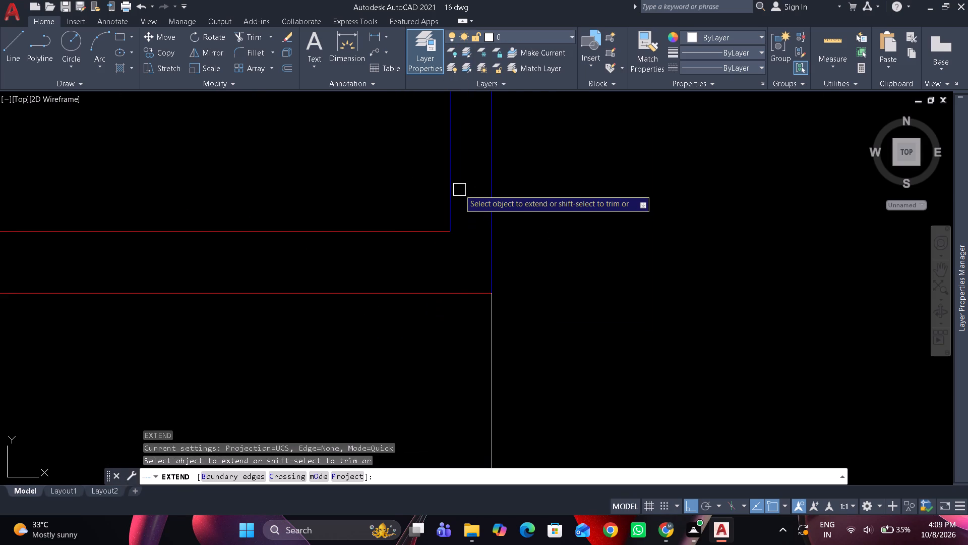
left_click(453, 184)
key("space")
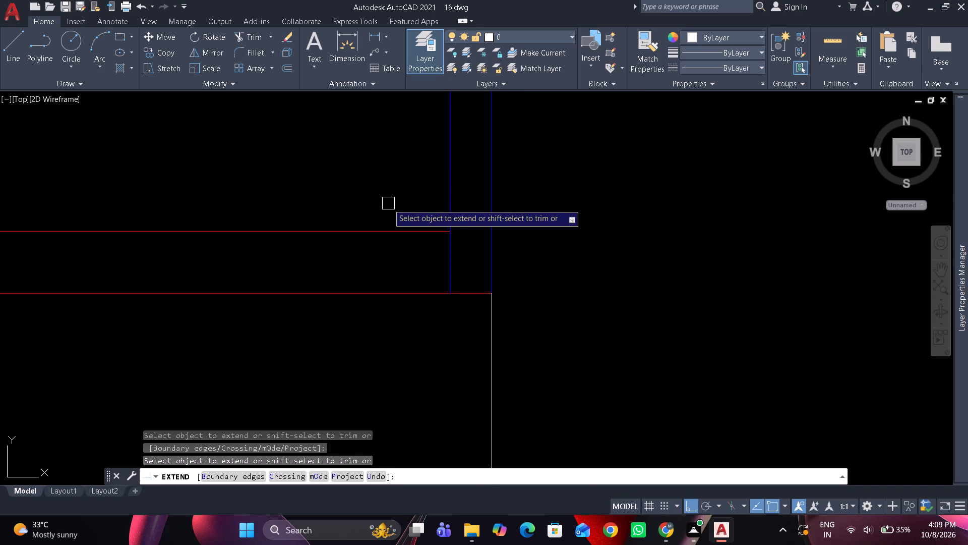
Shorten the bottom wall's outer line at the bedroom's lower-right corner so it ends at the right wall's inner line.
left_click_drag(400, 295, 409, 294)
left_click_drag(497, 289, 489, 289)
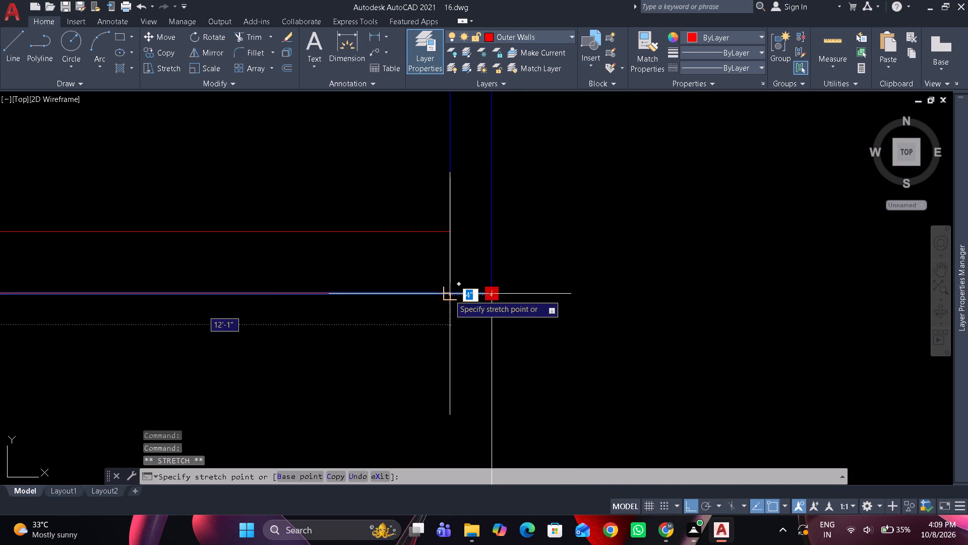
left_click(449, 295)
key("Escape")
Close the bottom end of the bedroom's right wall with a line and match its properties to the blue wall line.
key("l")
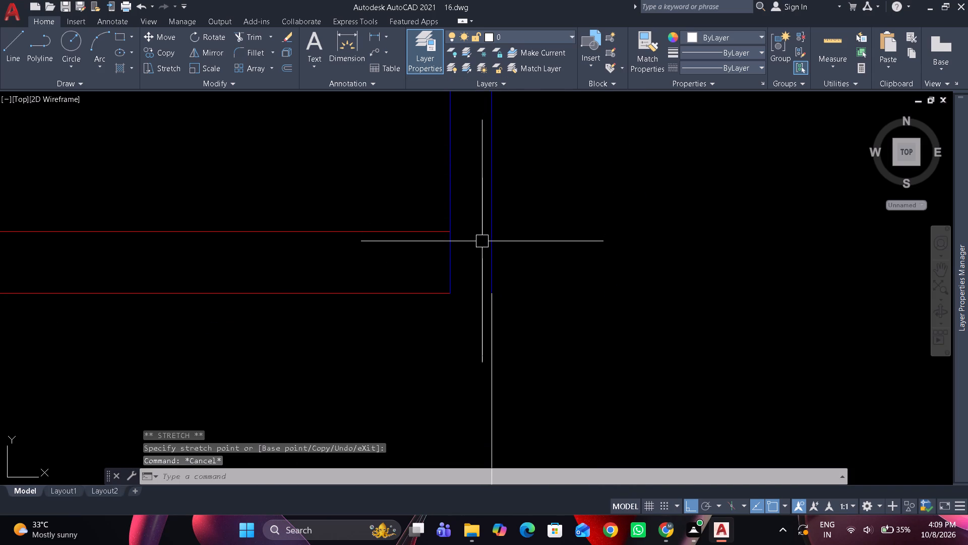
key("space")
left_click_drag(450, 289, 457, 287)
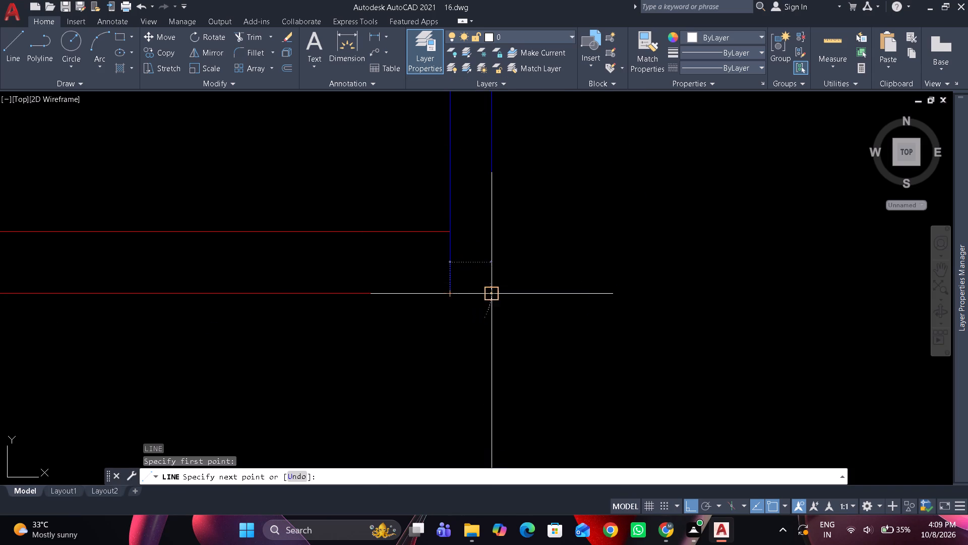
left_click(488, 290)
key("space")
key("m")
key("a")
key("space")
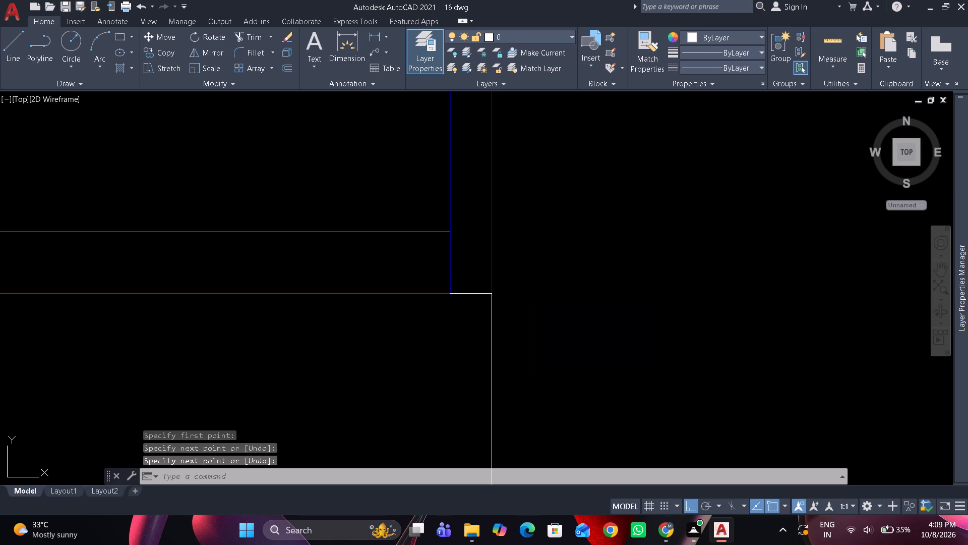
left_click(493, 262)
left_click(476, 289)
key("space")
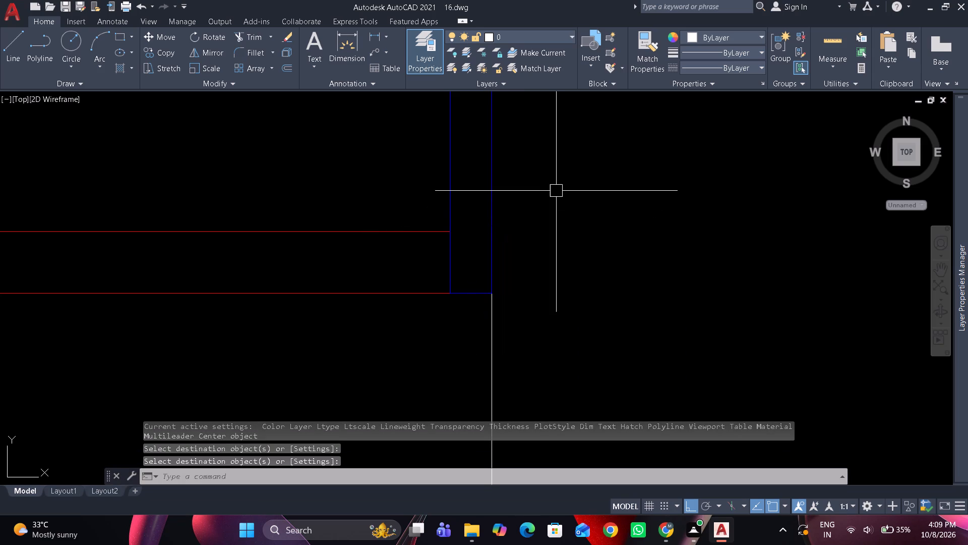
Offset the inner line of the bedroom's right wall 6" to the left at its upper-right corner.
scroll(565, 186, "down", 6)
middle_click_drag(477, 280, 359, 344)
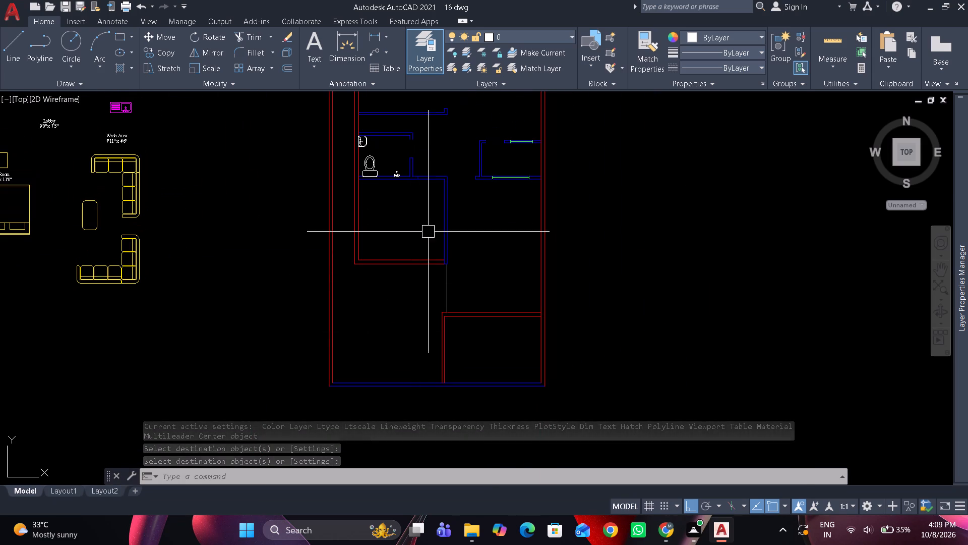
scroll(434, 161, "up", 3)
scroll(462, 236, "up", 2)
type("o")
key("space")
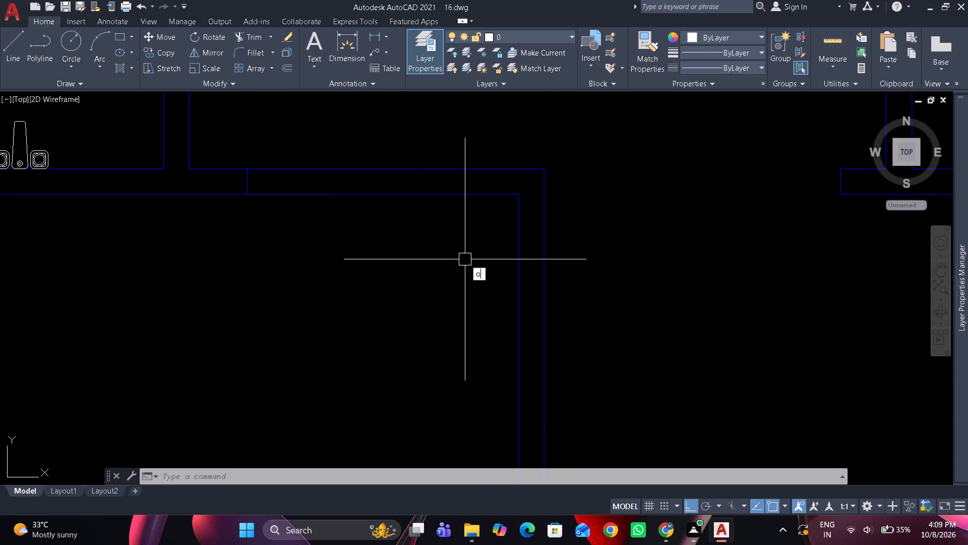
type("6\"")
key("Return")
left_click_drag(518, 216, 502, 217)
left_click(475, 225)
key("space")
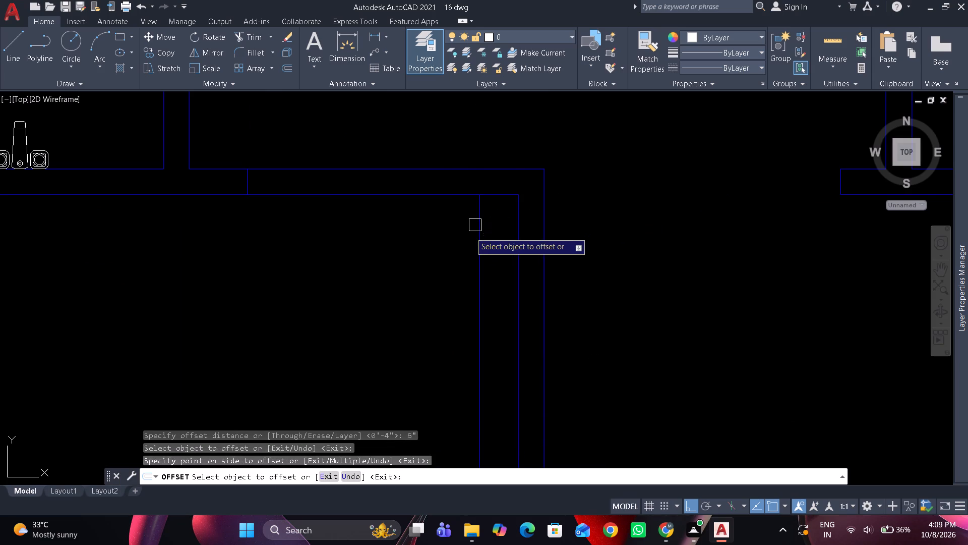
Extend the offset line up to the upper line of the bedroom's top wall.
type("ex")
key("space")
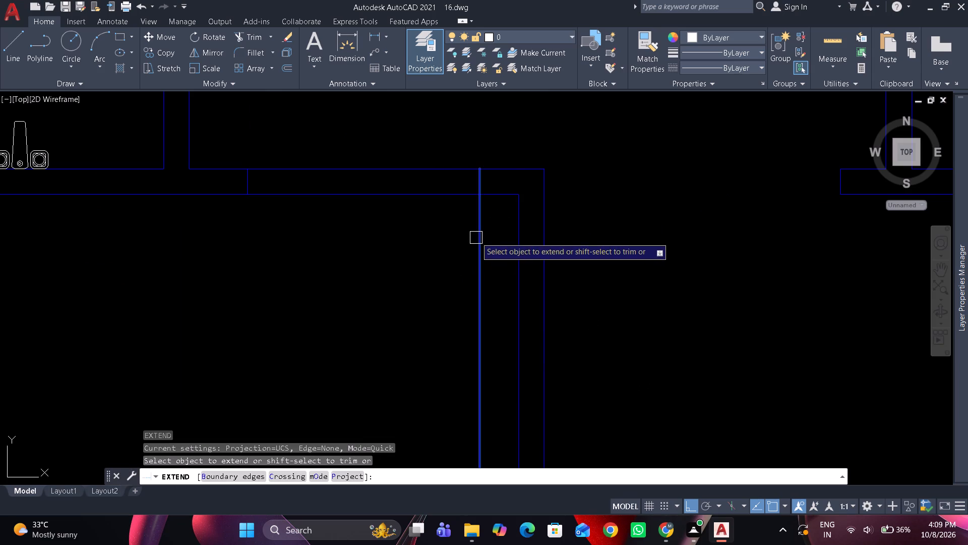
left_click_drag(477, 233, 472, 232)
key("space")
key("space")
key("space")
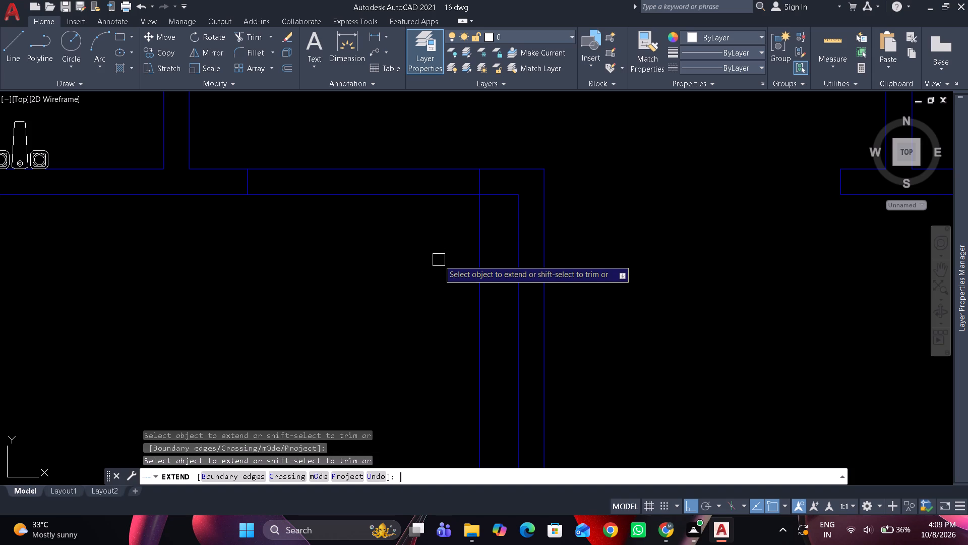
key("space")
key("Escape")
key("Escape")
key("Escape")
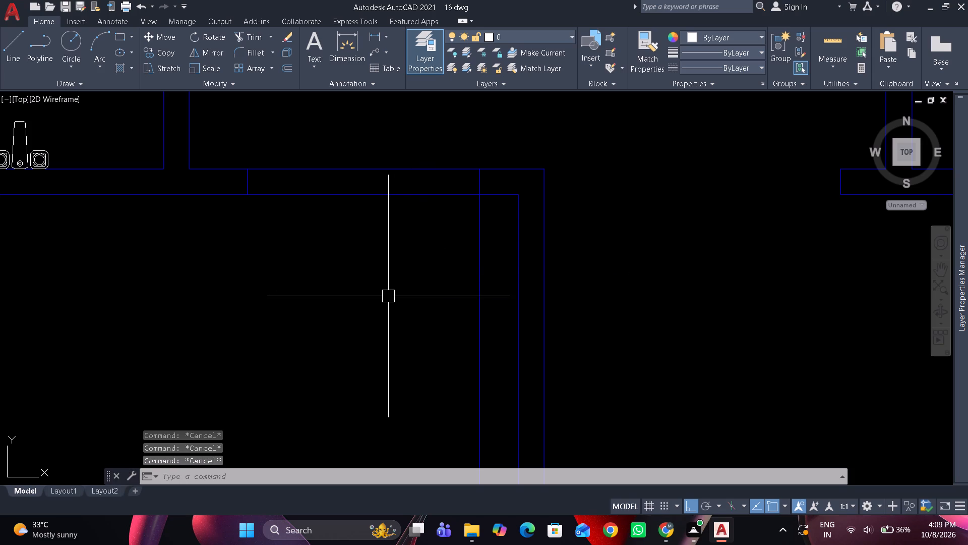
key("Escape")
key("Escape")
key("Escape")
key("Escape")
Trim the bedroom's top wall lines left of the offset line, and that line's excess below, to form the door opening.
type("tr")
key("space")
left_click_drag(410, 153, 423, 214)
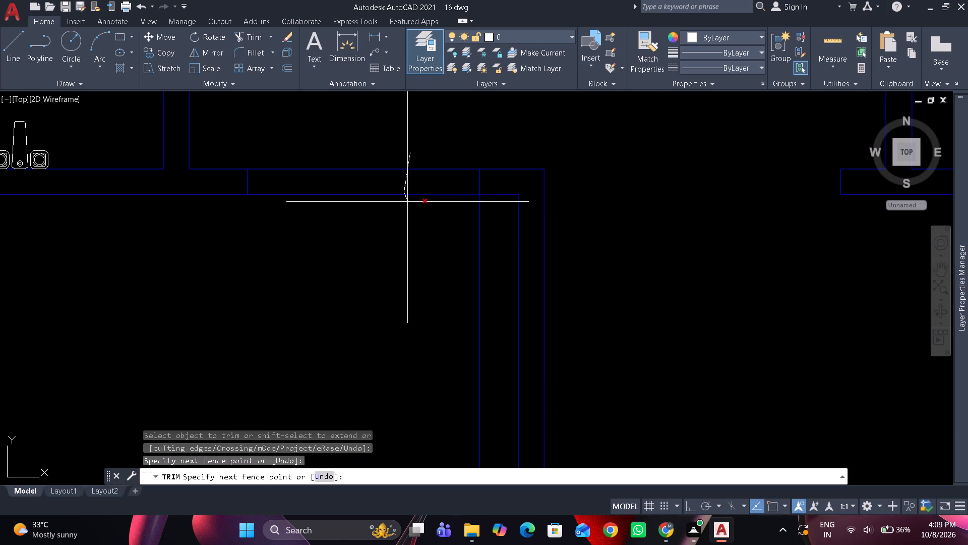
left_click_drag(423, 214, 501, 227)
key("space")
Draw a line closing the lower end of the upper wall stub at the toilet's door opening.
scroll(398, 258, "down", 4)
middle_click_drag(390, 284, 346, 375)
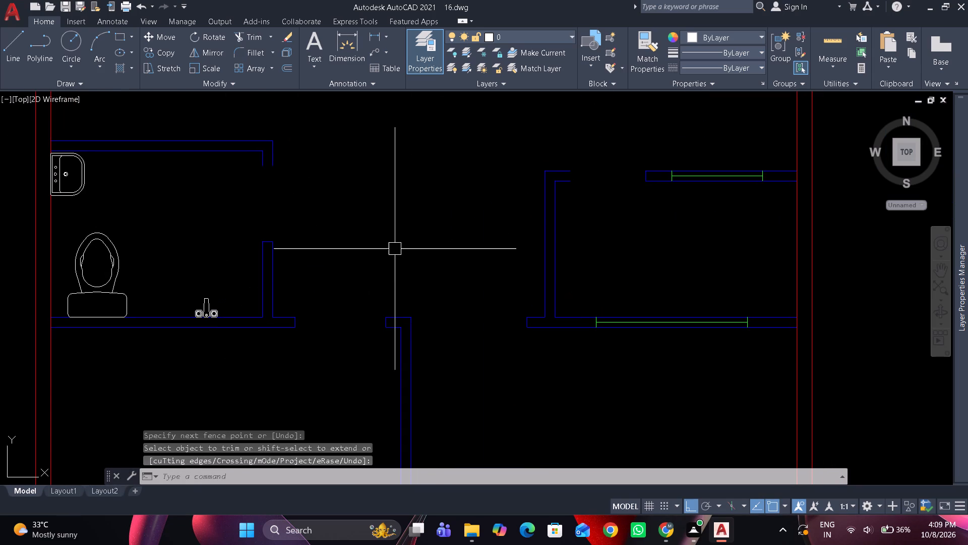
scroll(298, 195, "up", 1)
type("l")
key("space")
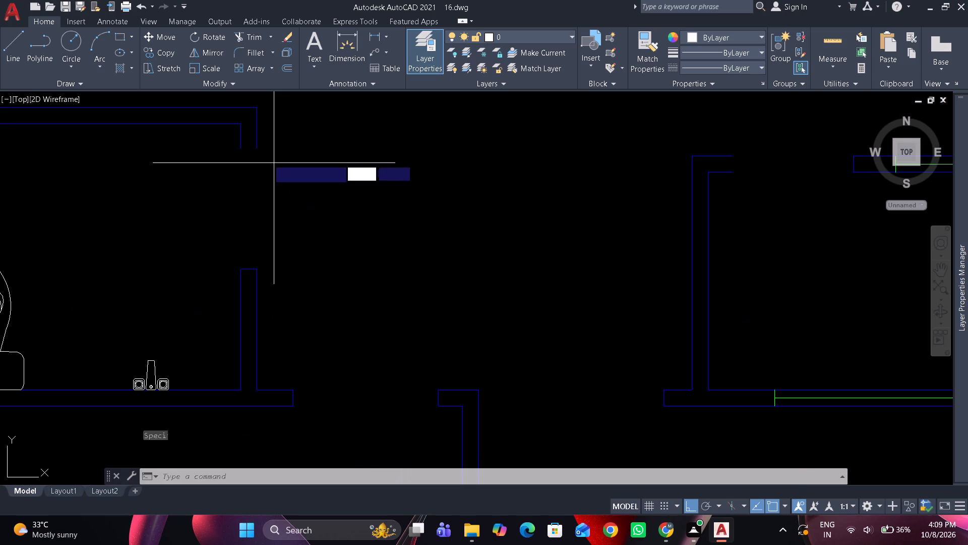
left_click(233, 146)
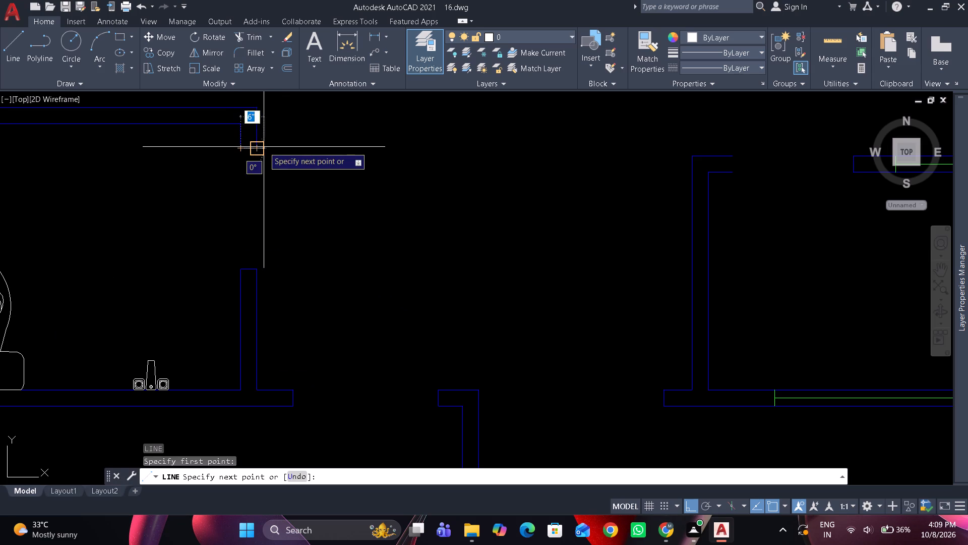
left_click(264, 147)
key("space")
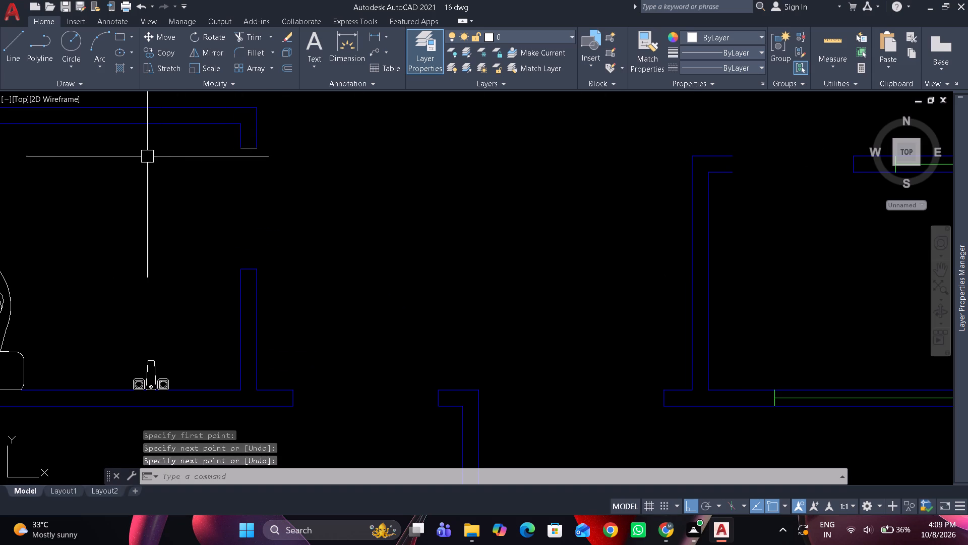
Move the new closing line at the toilet's door opening to the Inner Walls layer.
left_click_drag(195, 133, 202, 133)
left_click_drag(379, 164, 396, 137)
left_click(509, 36)
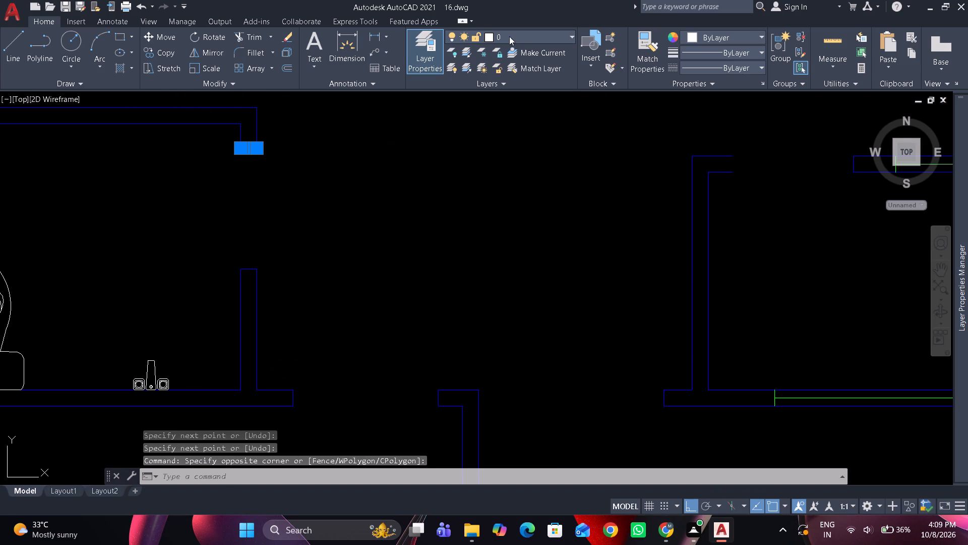
left_click(516, 129)
key("Escape")
key("Escape")
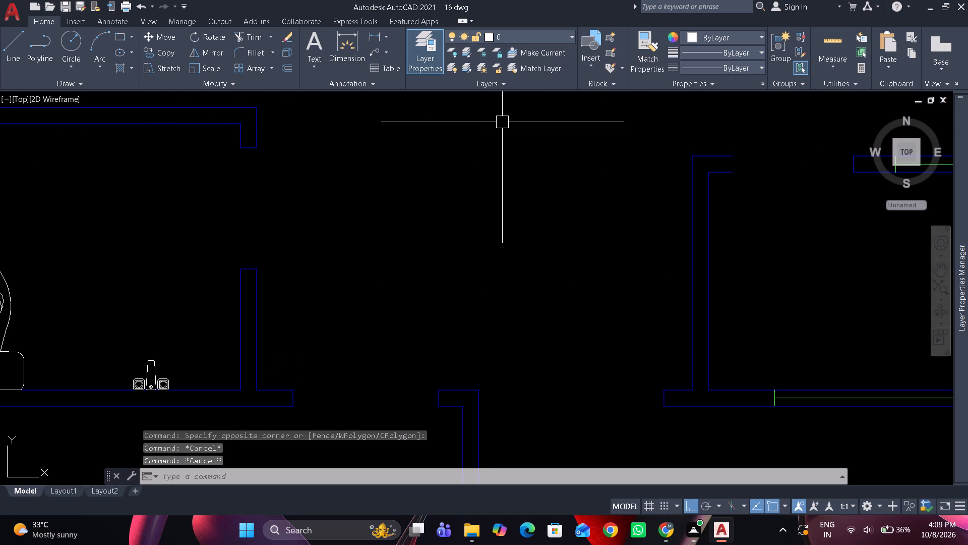
Make Inner Walls the current layer and draw a line closing the open wall end above the small right-hand room.
key("Escape")
left_click(526, 38)
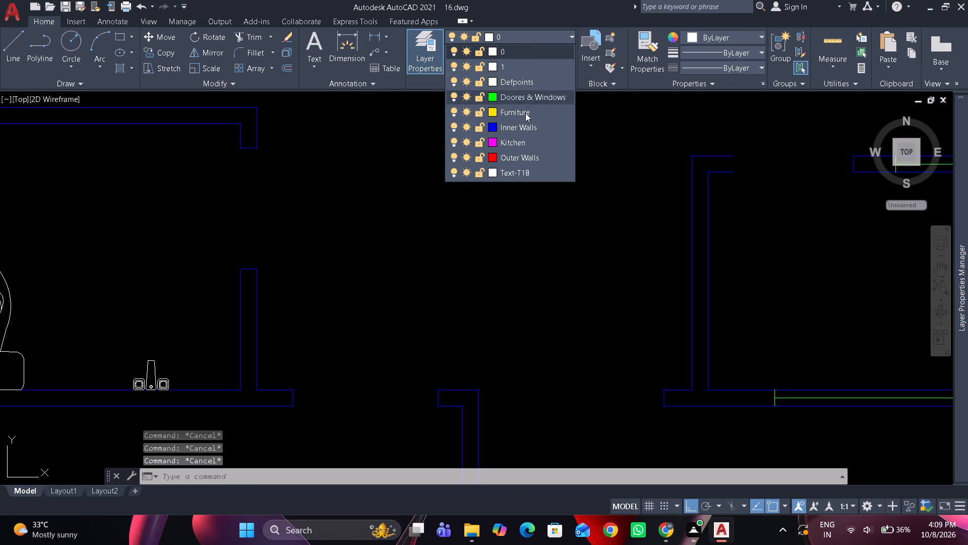
left_click(525, 128)
key("Escape")
middle_click_drag(558, 172, 339, 204)
scroll(595, 198, "up", 1)
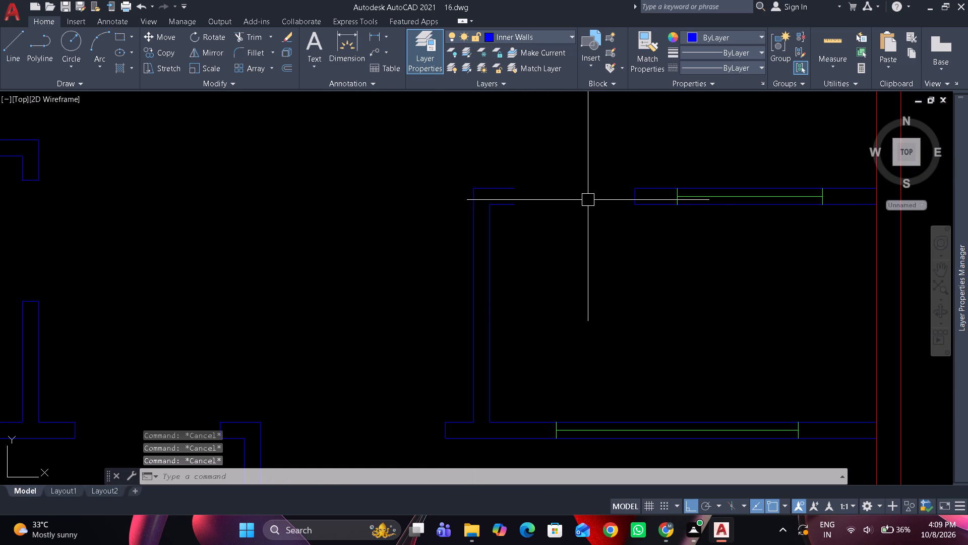
key("l")
key("space")
left_click(456, 208)
left_click(463, 183)
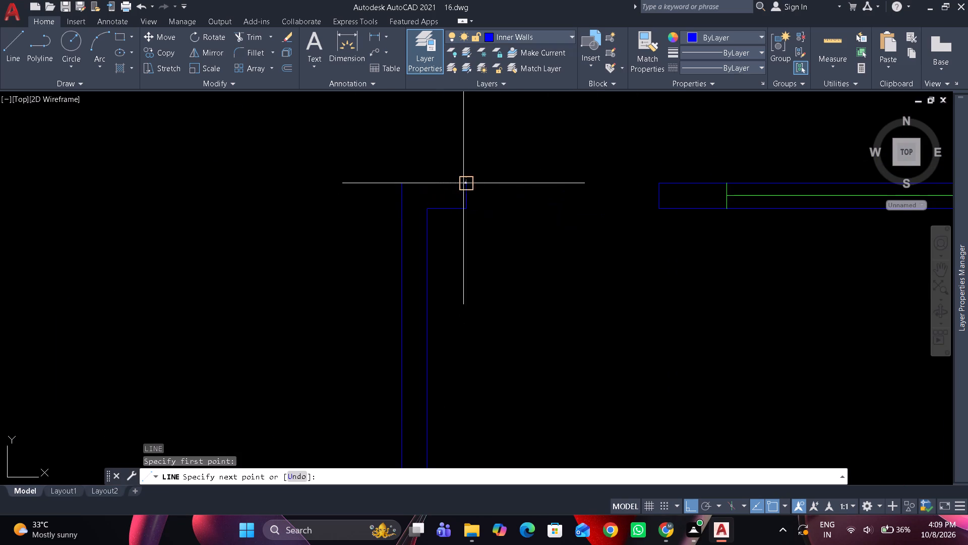
key("space")
Offset the top end line of the short wall stub at the upper bedroom's door opening 3' upward.
scroll(475, 149, "down", 4)
middle_click_drag(475, 150, 481, 226)
middle_click_drag(355, 163, 364, 308)
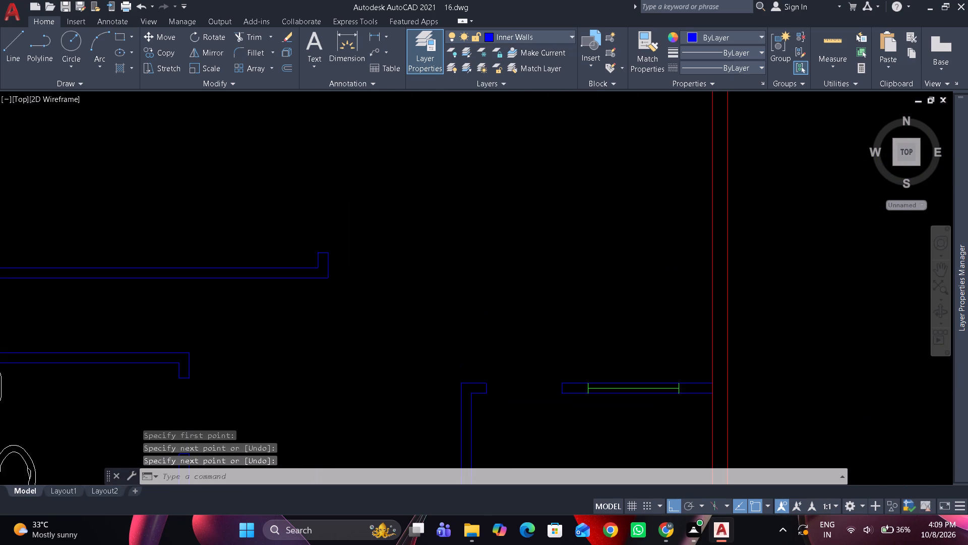
middle_click_drag(347, 206, 352, 320)
scroll(352, 311, "down", 1)
scroll(396, 197, "down", 1)
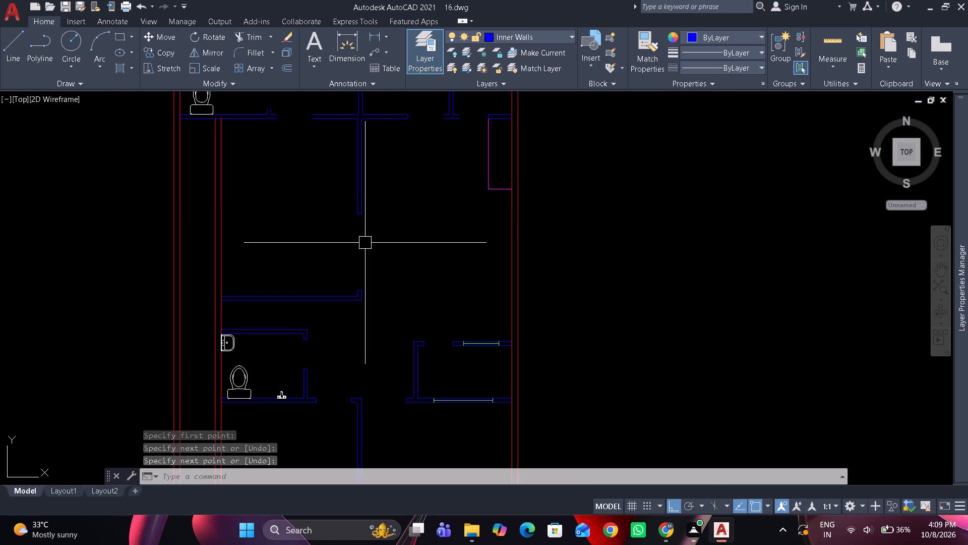
scroll(352, 233, "up", 1)
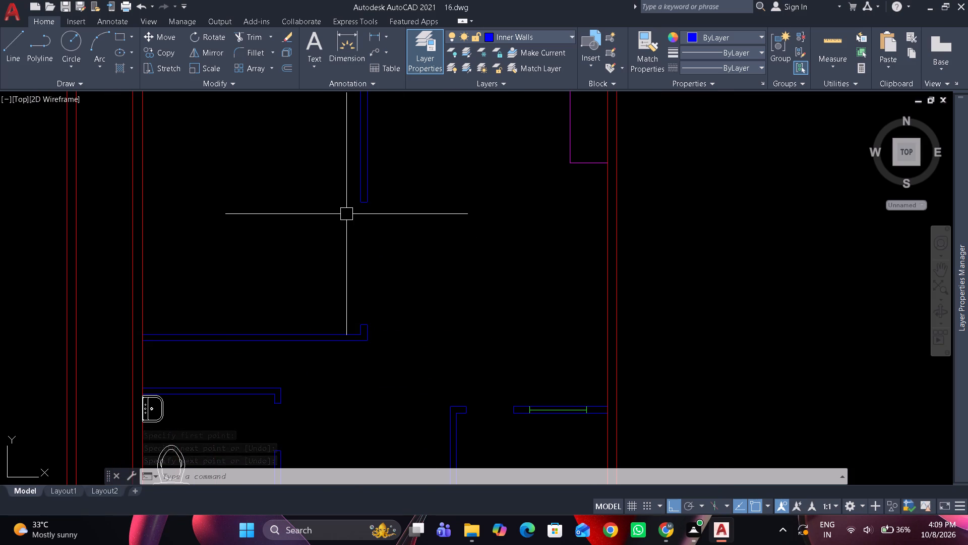
scroll(348, 216, "up", 1)
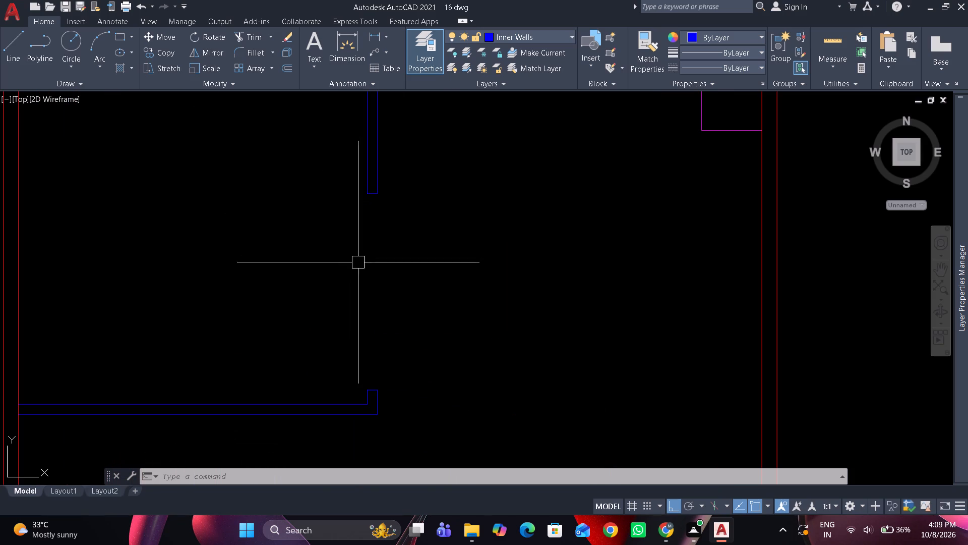
type("o 3'")
key("Return")
scroll(377, 377, "up", 2)
left_click_drag(367, 393, 367, 376)
scroll(373, 357, "down", 2)
left_click(398, 307)
key("Escape")
Erase the old end line of the wall above the opening and extend both wall lines down to the offset line.
left_click_drag(351, 162, 387, 178)
left_click(433, 181)
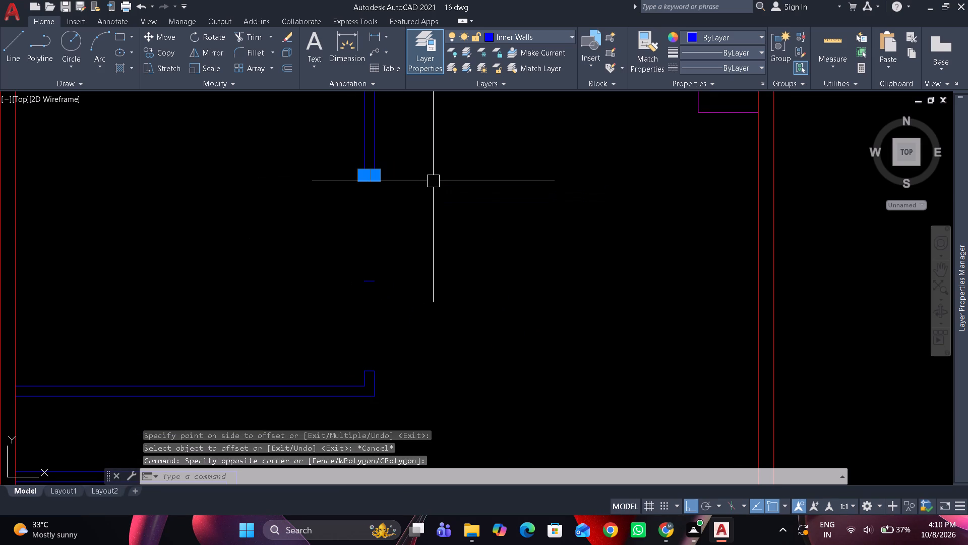
type("e ex")
key("space")
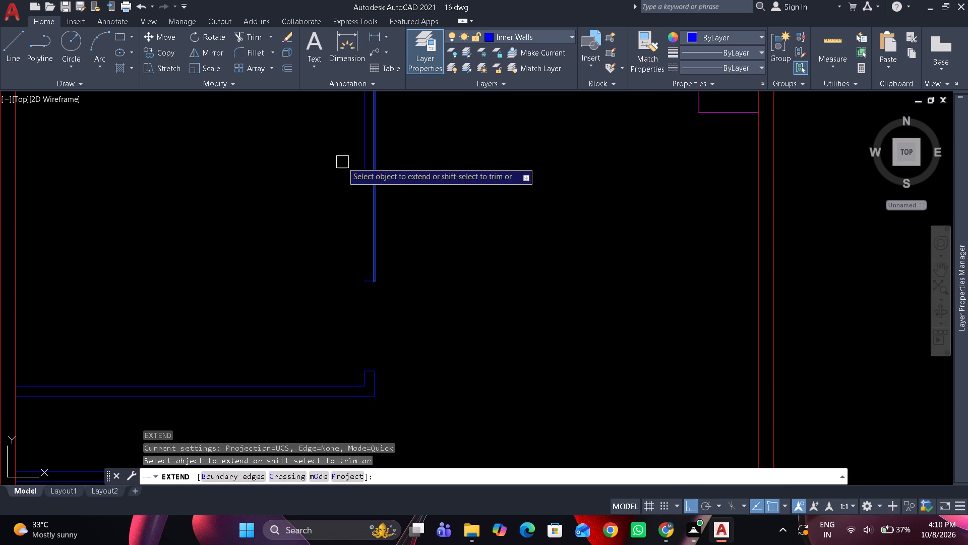
left_click_drag(342, 162, 456, 157)
key("space")
Draw a line closing the open top of the short wall stub at the upper toilet's door opening.
scroll(443, 190, "down", 3)
middle_click_drag(440, 201, 410, 298)
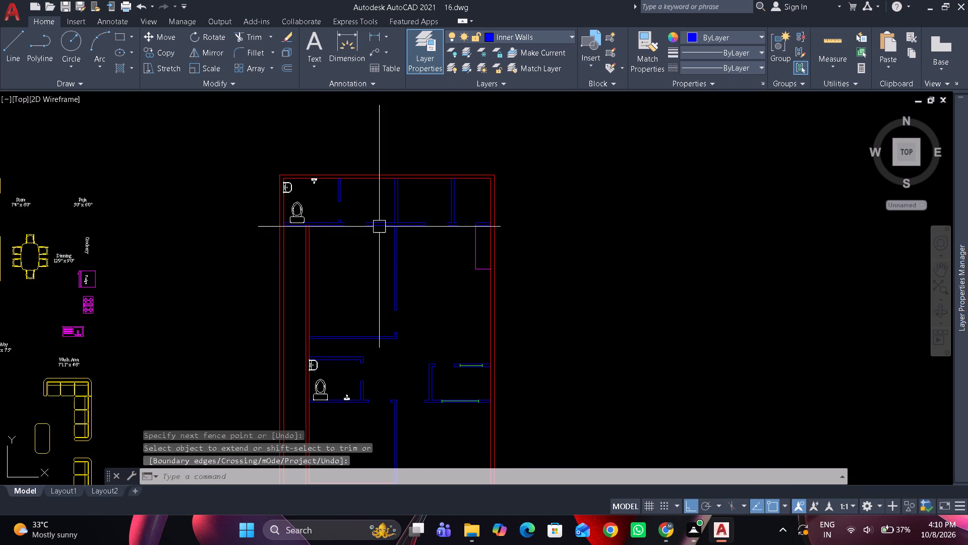
scroll(368, 207, "up", 3)
scroll(308, 227, "up", 1)
type("l")
key("space")
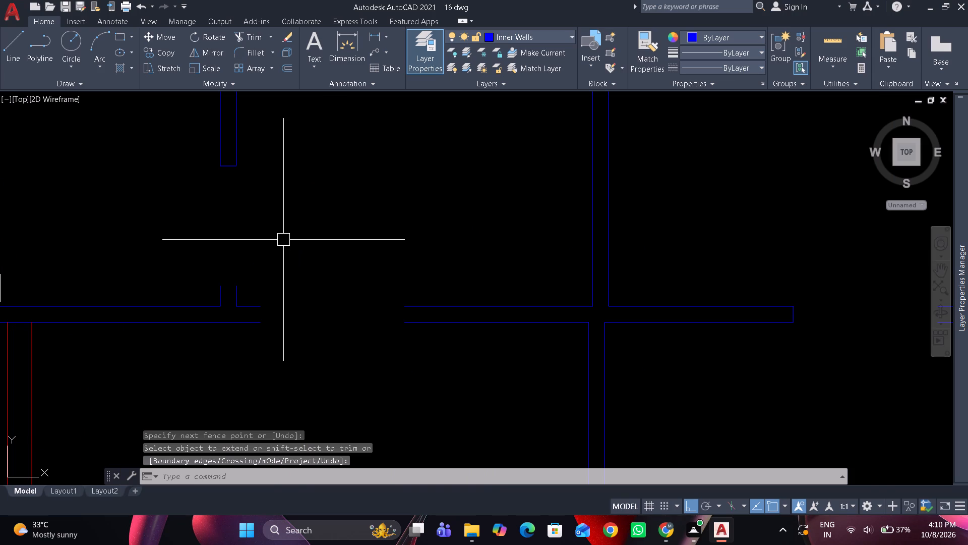
left_click(231, 288)
left_click(222, 290)
key("space")
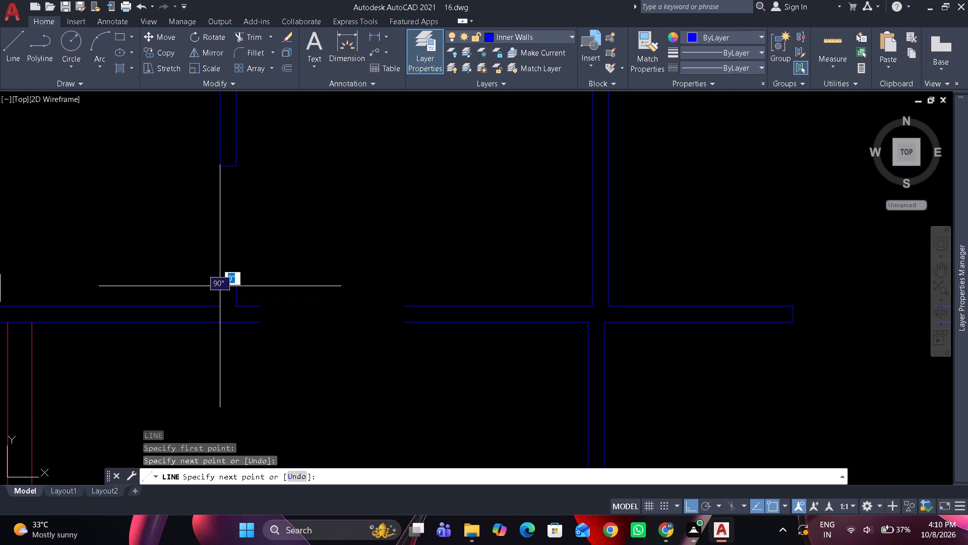
Draw lines closing the wall ends on both sides of the first door opening right of the upper toilet.
key("space")
left_click(264, 307)
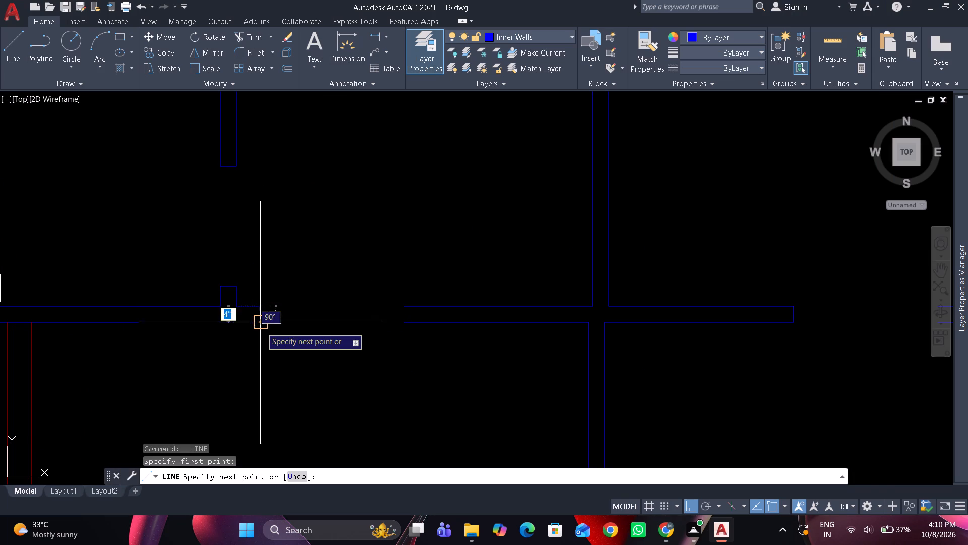
left_click(261, 327)
key("space")
key("space")
left_click(400, 308)
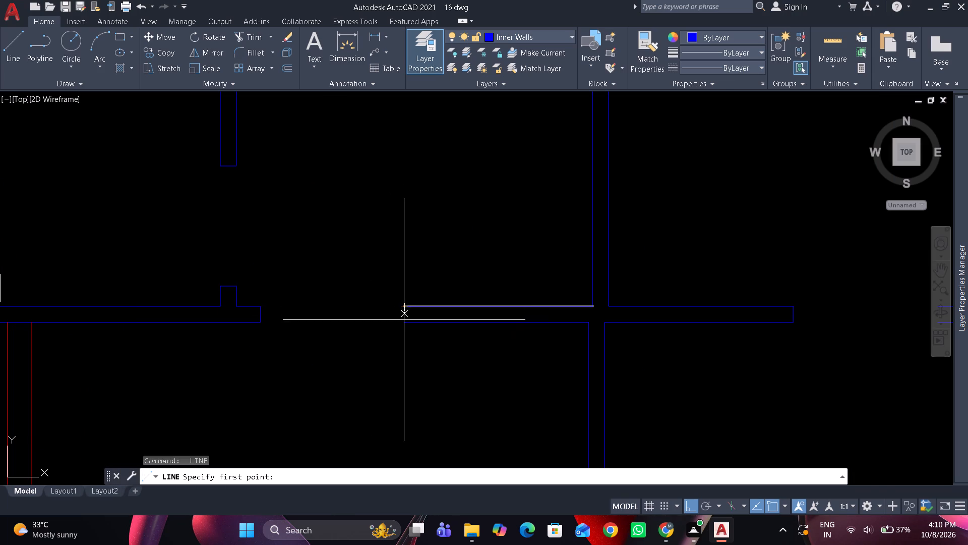
left_click(404, 328)
key("space")
middle_click_drag(528, 291, 329, 300)
scroll(199, 333, "up", 1)
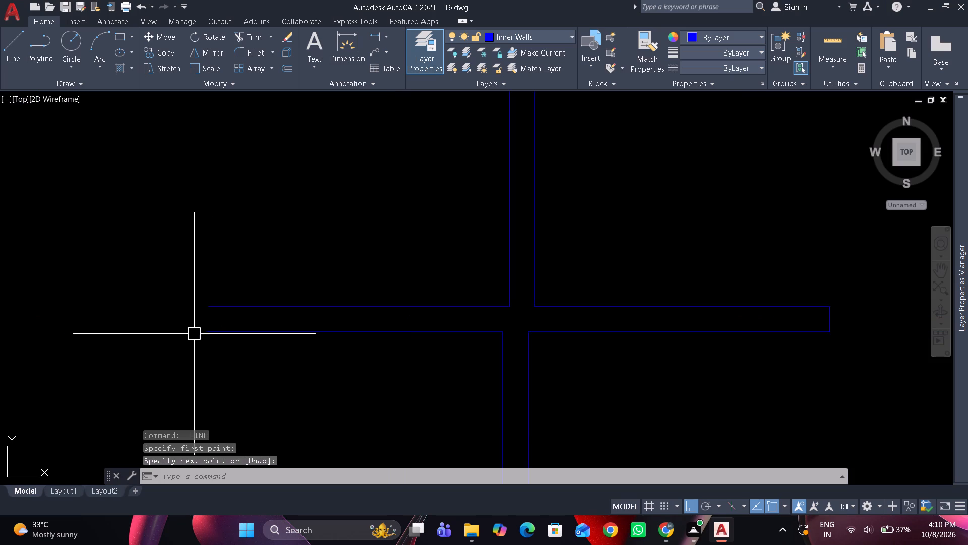
scroll(194, 334, "up", 1)
key("space")
left_click_drag(222, 332, 222, 324)
left_click(219, 283)
key("space")
Draw lines closing both ends of the short wall piece beneath the rightmost partition of the upper rooms.
scroll(354, 217, "down", 2)
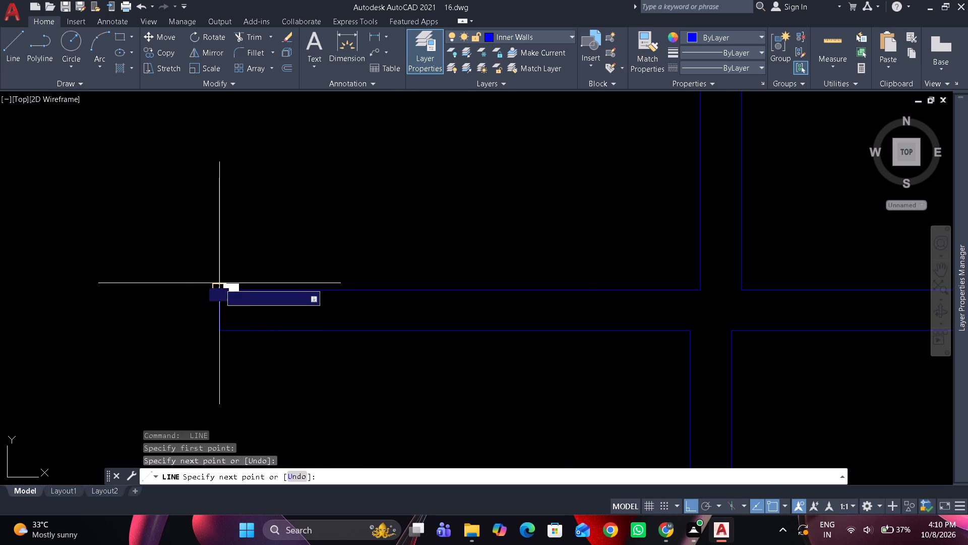
middle_click_drag(321, 239, 167, 287)
scroll(167, 287, "down", 2)
scroll(443, 292, "up", 2)
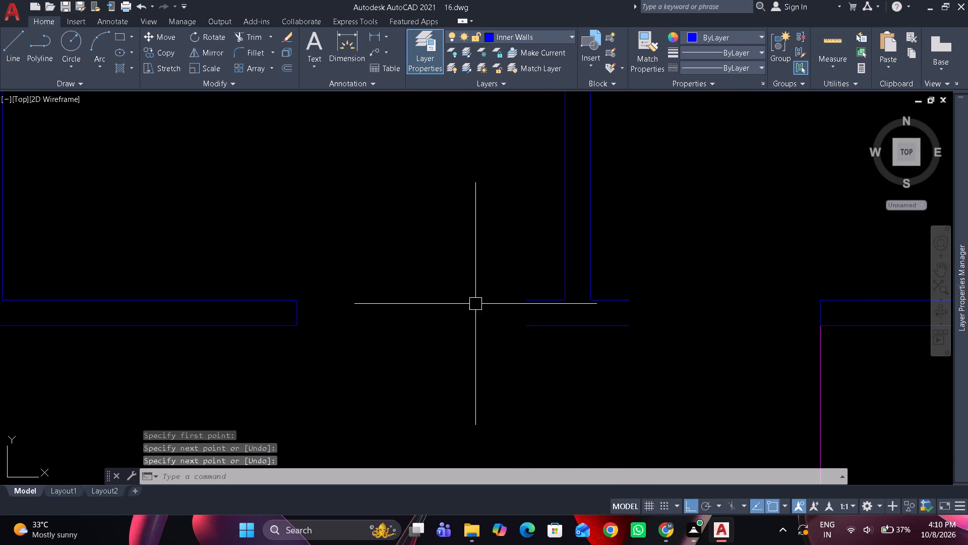
key("space")
left_click(519, 302)
left_click(532, 330)
key("space")
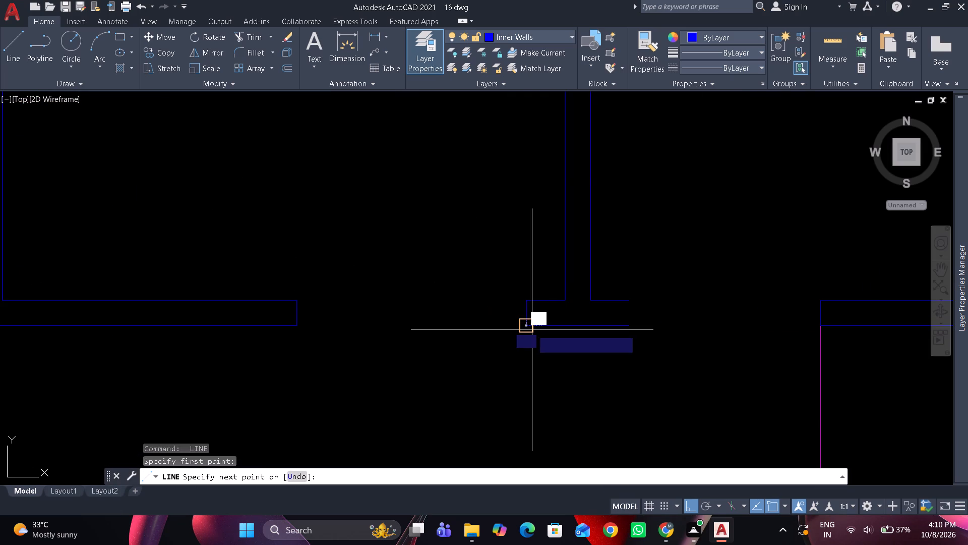
scroll(652, 318, "up", 1)
key("space")
left_click(612, 294)
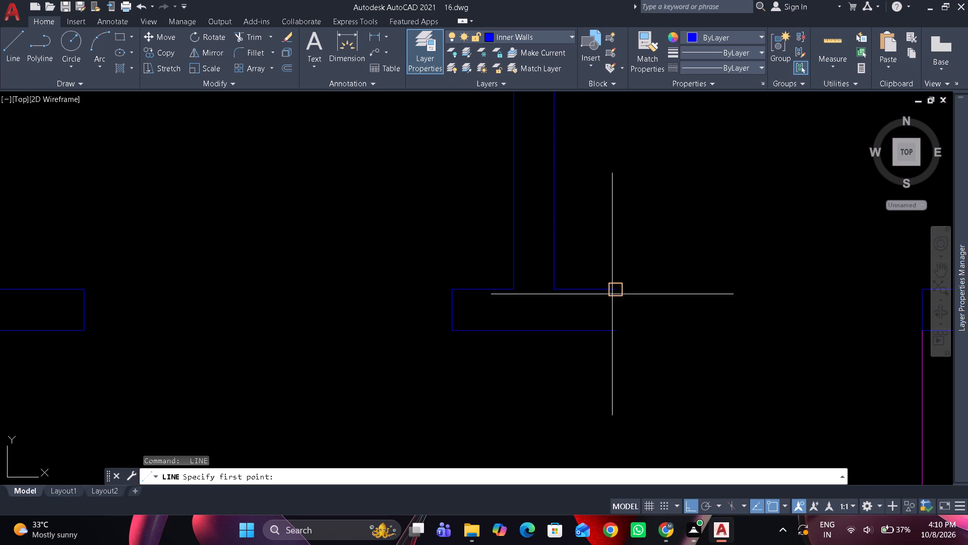
left_click(615, 332)
key("space")
Inspect the walls and door openings across the whole floor plan.
scroll(665, 236, "down", 4)
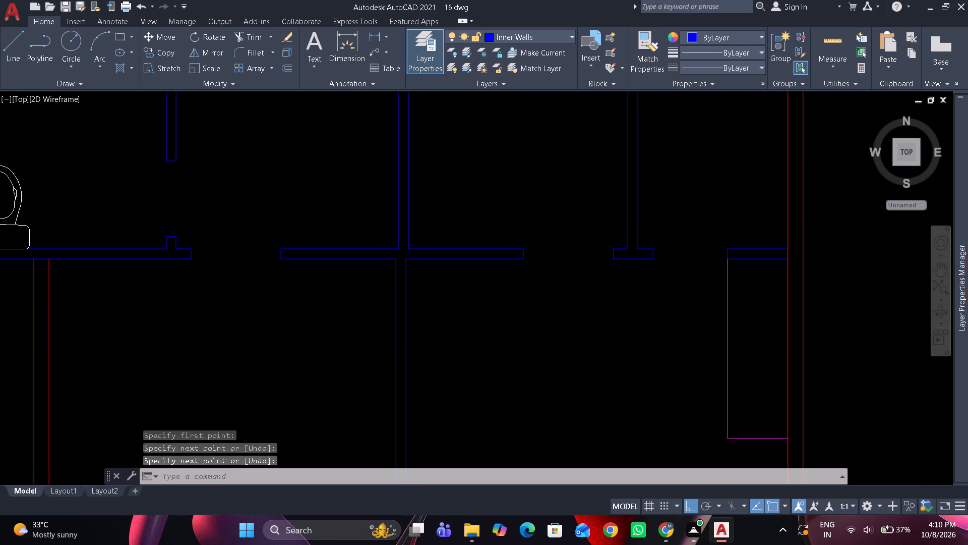
scroll(665, 236, "down", 1)
middle_click_drag(598, 228, 487, 212)
scroll(611, 215, "up", 3)
scroll(584, 207, "down", 3)
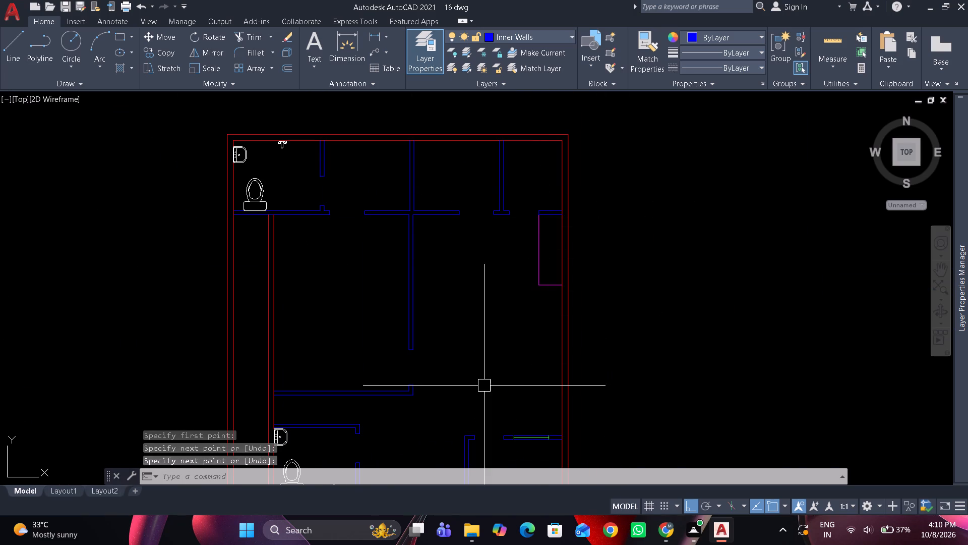
scroll(423, 380, "up", 1)
scroll(419, 206, "down", 1)
scroll(375, 397, "down", 1)
middle_click_drag(375, 397, 345, 270)
scroll(344, 281, "up", 2)
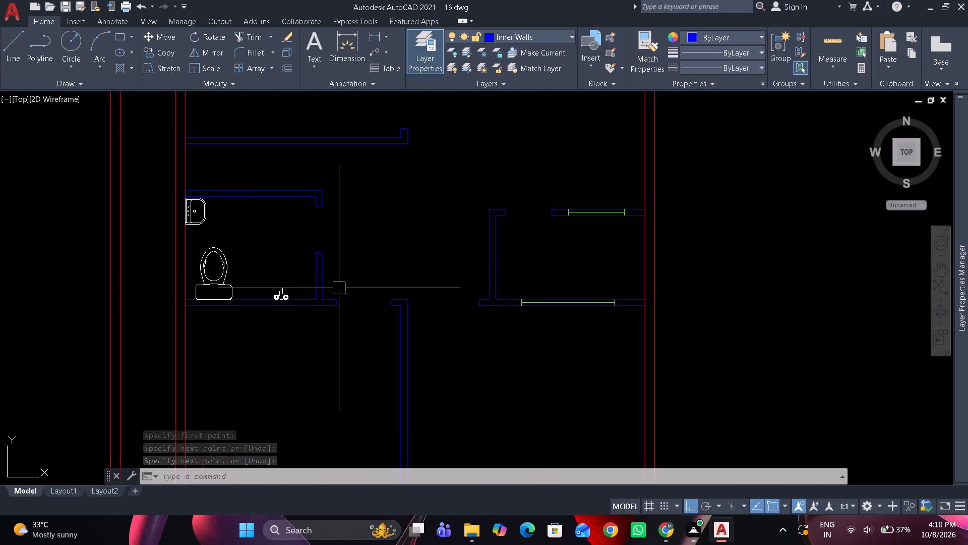
scroll(391, 255, "up", 1)
scroll(407, 215, "down", 3)
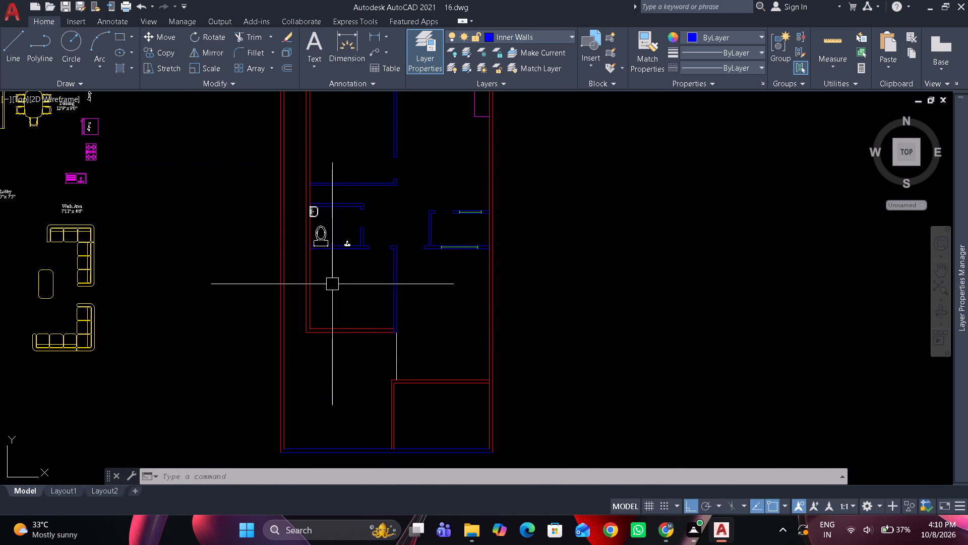
scroll(416, 377, "up", 1)
scroll(412, 276, "down", 2)
Move all nine door symbols into the floor plan, matching the upper toilet door's hinge corner to the wall stub's corner.
middle_click_drag(413, 284, 497, 350)
scroll(73, 182, "up", 3)
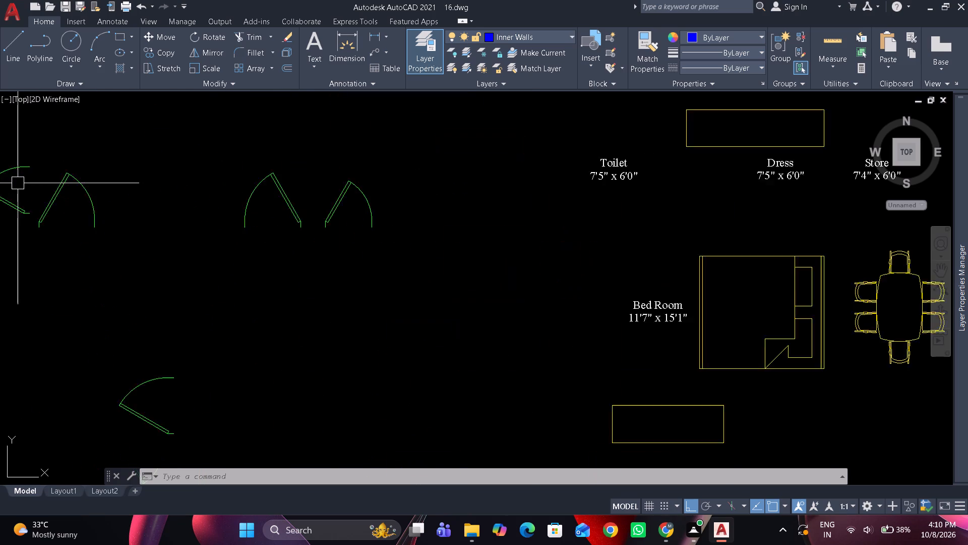
scroll(18, 183, "up", 1)
middle_click_drag(427, 276, 648, 286)
scroll(380, 279, "down", 3)
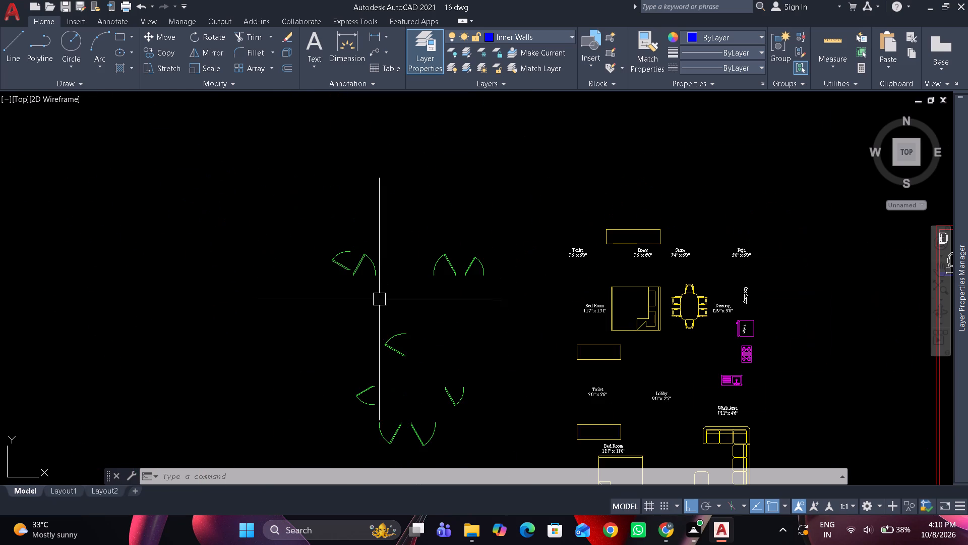
left_click_drag(497, 451, 425, 352)
left_click(295, 198)
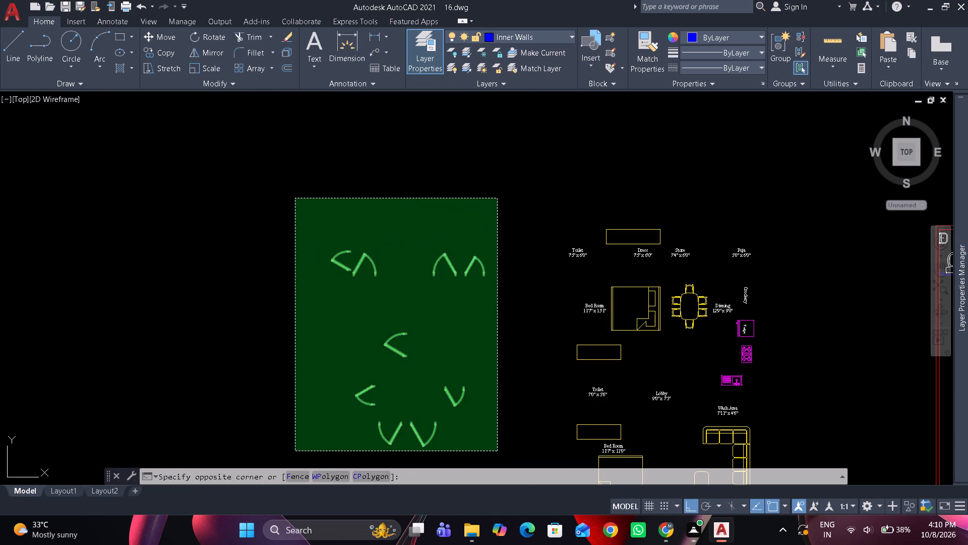
scroll(287, 190, "down", 1)
scroll(301, 214, "up", 3)
key("m")
key("space")
scroll(336, 285, "up", 3)
scroll(383, 309, "up", 1)
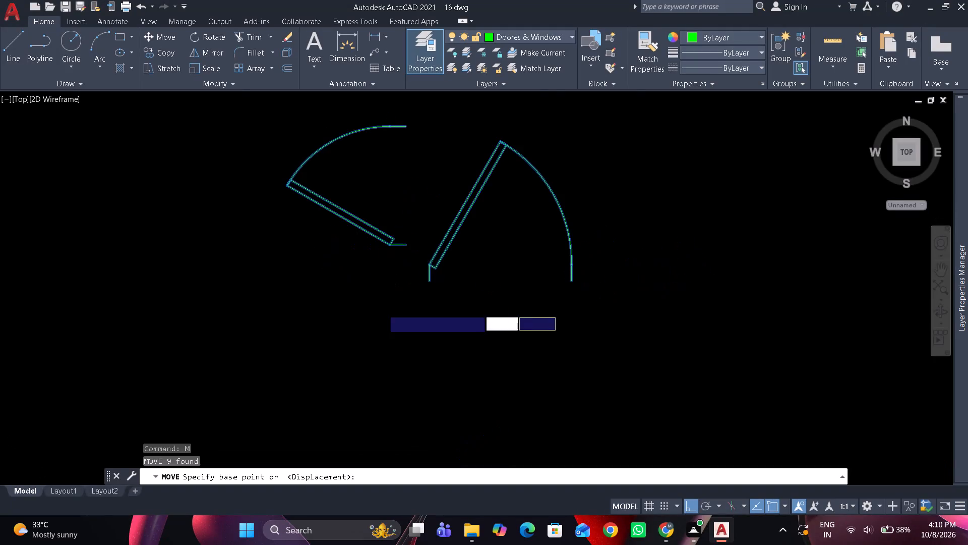
scroll(407, 287, "up", 1)
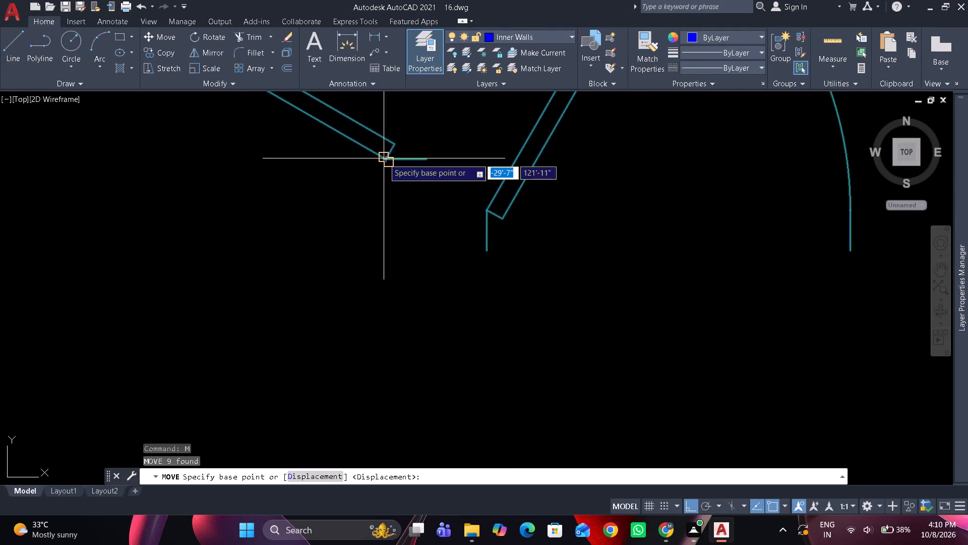
left_click(384, 158)
scroll(384, 177, "down", 6)
scroll(463, 206, "down", 3)
middle_click_drag(449, 206, 71, 201)
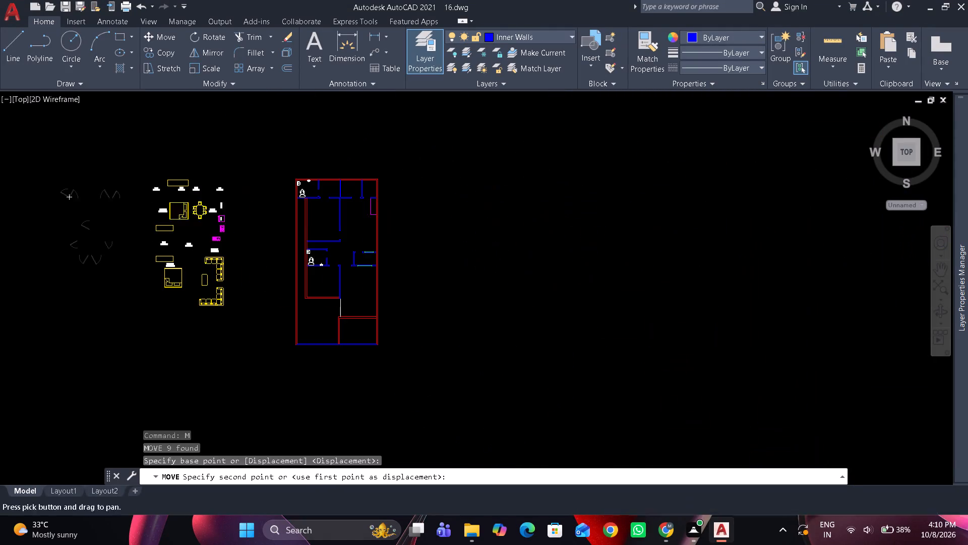
scroll(293, 189, "up", 3)
scroll(359, 201, "up", 3)
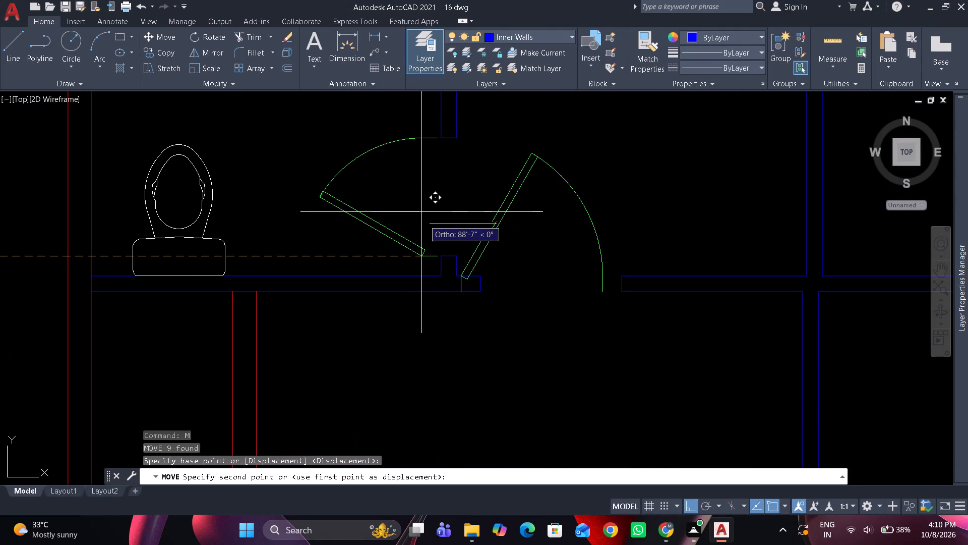
scroll(433, 250, "up", 4)
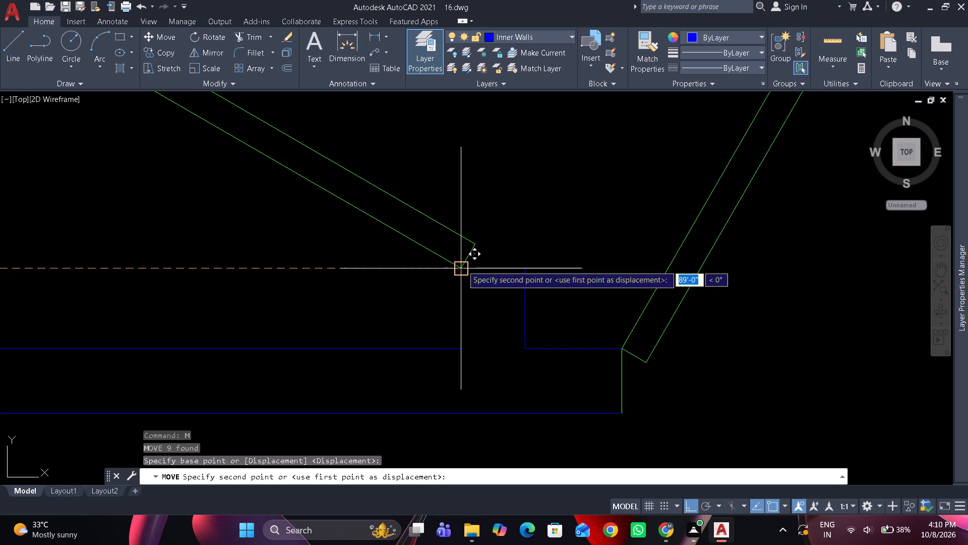
left_click(462, 265)
Check how the moved doors fit the openings along the wall below the upper rooms.
scroll(544, 205, "down", 2)
middle_click_drag(545, 205, 477, 363)
scroll(509, 314, "down", 2)
middle_click_drag(501, 301, 358, 191)
scroll(719, 276, "up", 2)
middle_click_drag(737, 223, 172, 275)
scroll(178, 275, "down", 1)
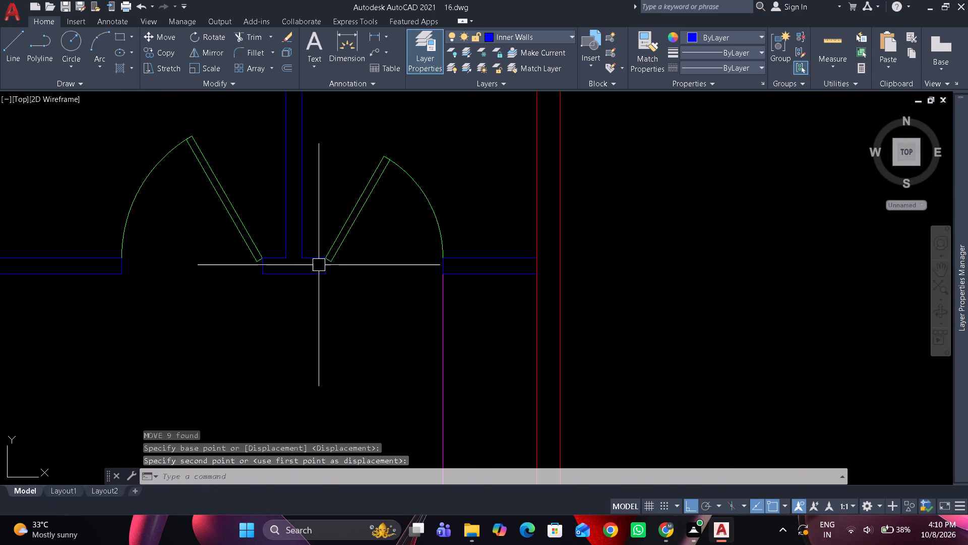
scroll(419, 253, "up", 2)
scroll(398, 185, "down", 4)
Move the upper bedroom's door down so its hinge corner sits on the short wall stub at the bedroom opening.
middle_click_drag(225, 318, 351, 195)
scroll(243, 323, "up", 3)
left_click(288, 306)
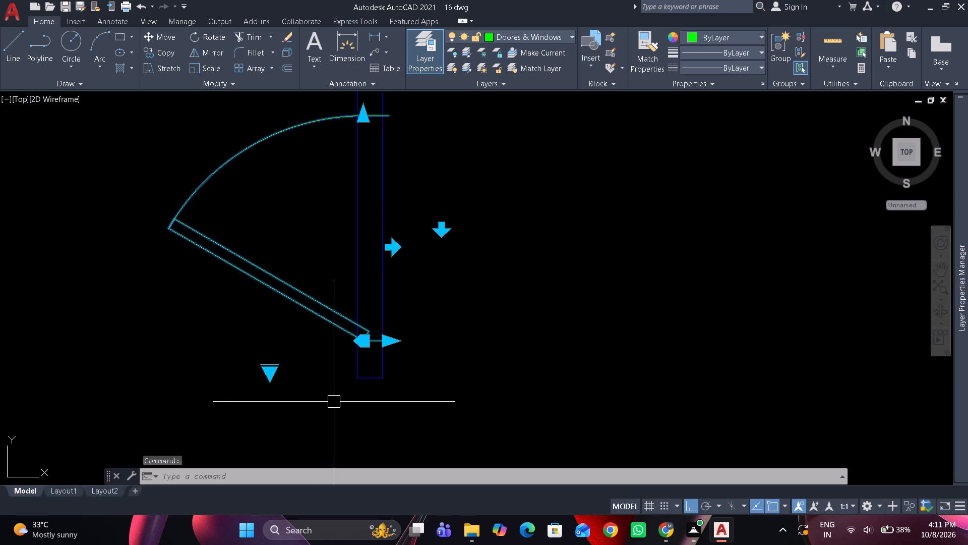
key("m")
key("space")
scroll(359, 358, "up", 3)
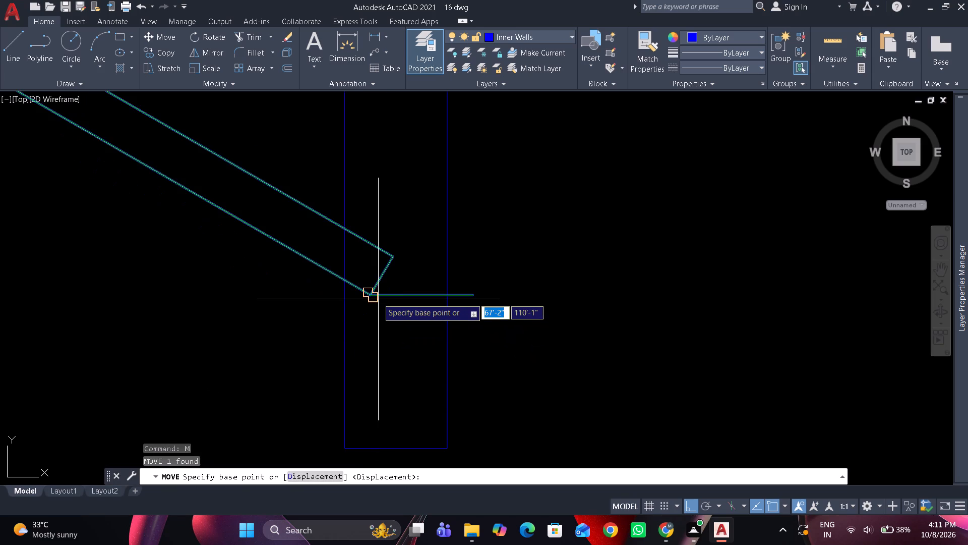
left_click(370, 297)
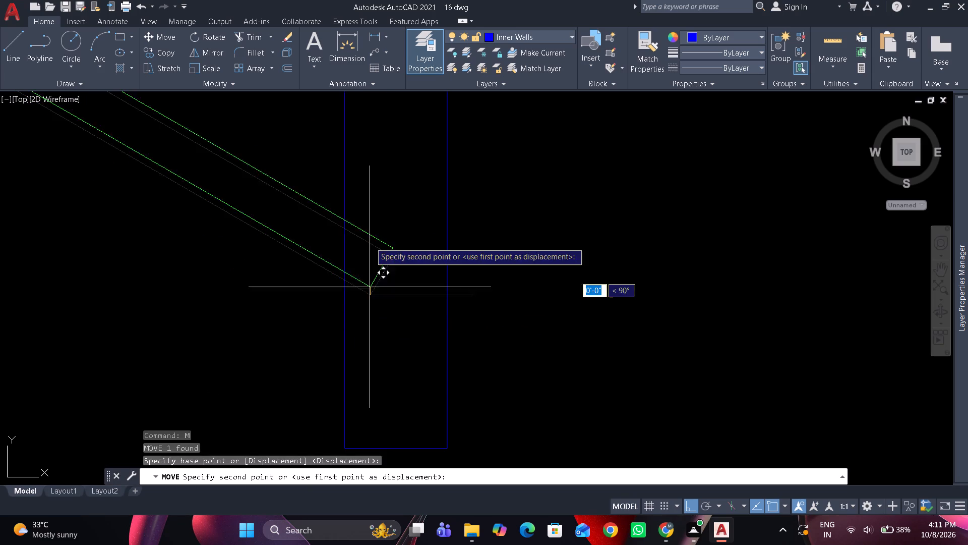
scroll(370, 242, "down", 7)
scroll(360, 314, "up", 5)
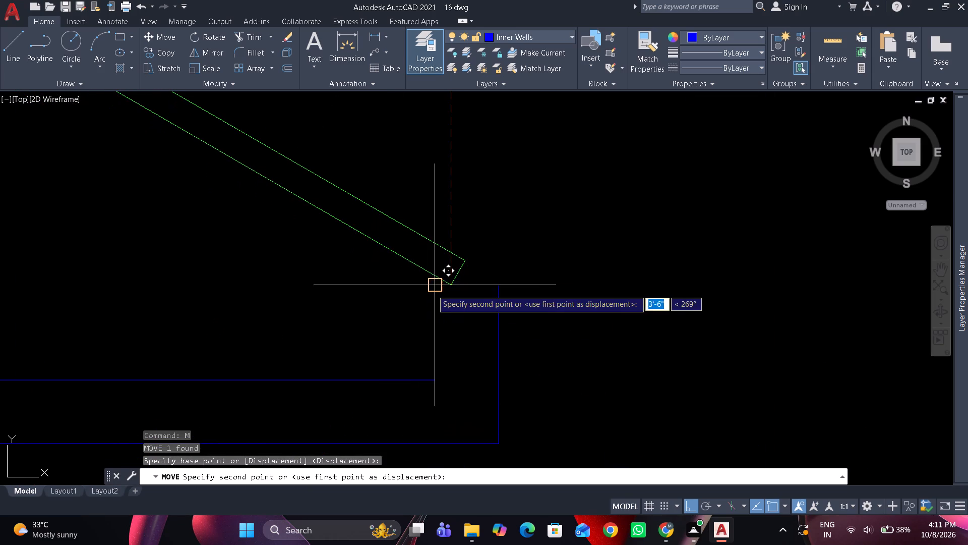
left_click(435, 290)
Move the four remaining lower doors together, placing the small right-hand room's door hinge at the wall end's lower corner.
scroll(405, 239, "down", 5)
scroll(350, 292, "up", 2)
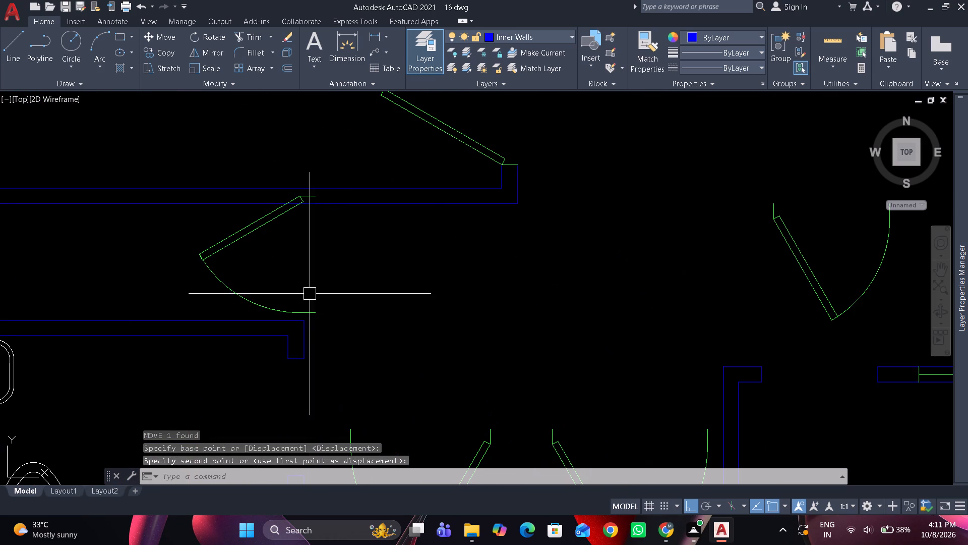
left_click(257, 228)
scroll(404, 266, "down", 2)
left_click_drag(486, 334, 449, 346)
left_click_drag(419, 356, 433, 350)
left_click(559, 260)
scroll(558, 250, "up", 5)
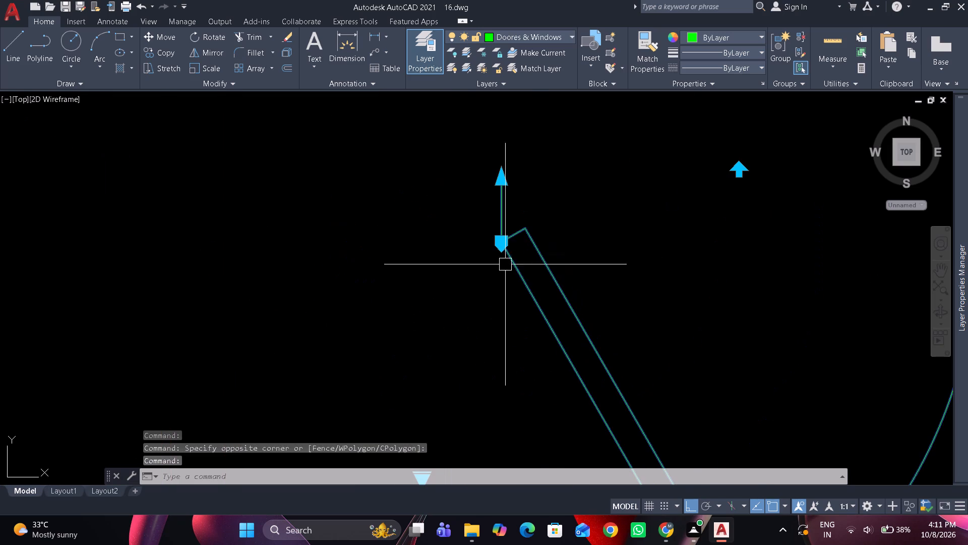
key("space")
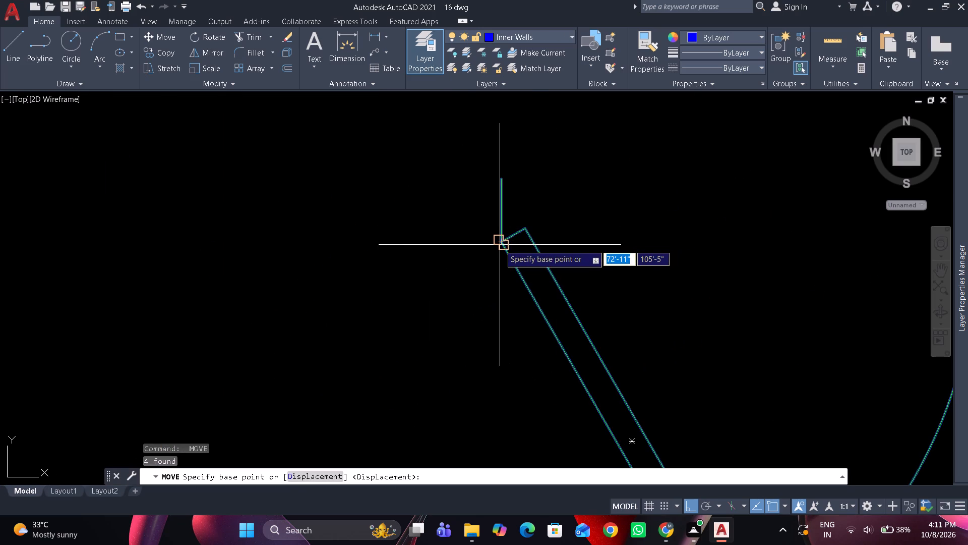
left_click(500, 245)
scroll(500, 245, "down", 5)
scroll(506, 354, "up", 5)
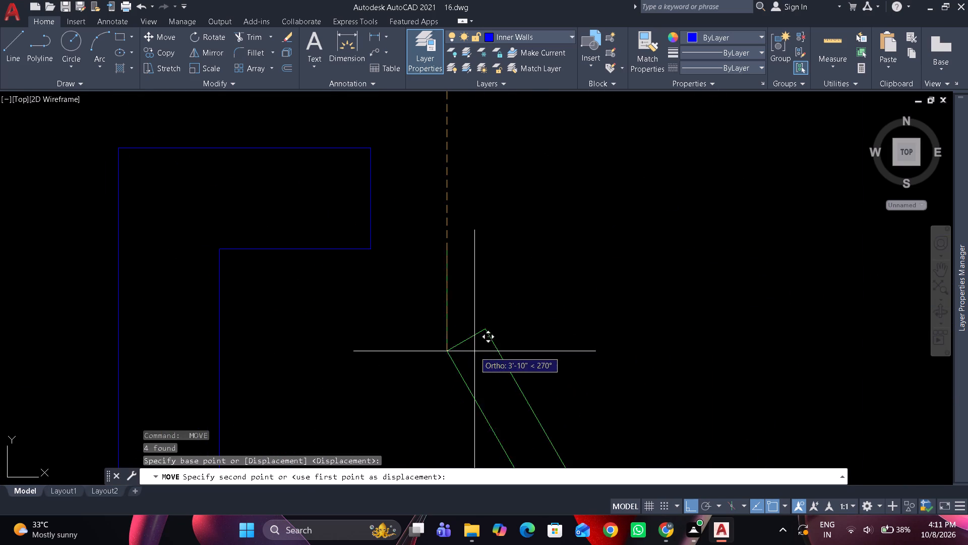
left_click(369, 243)
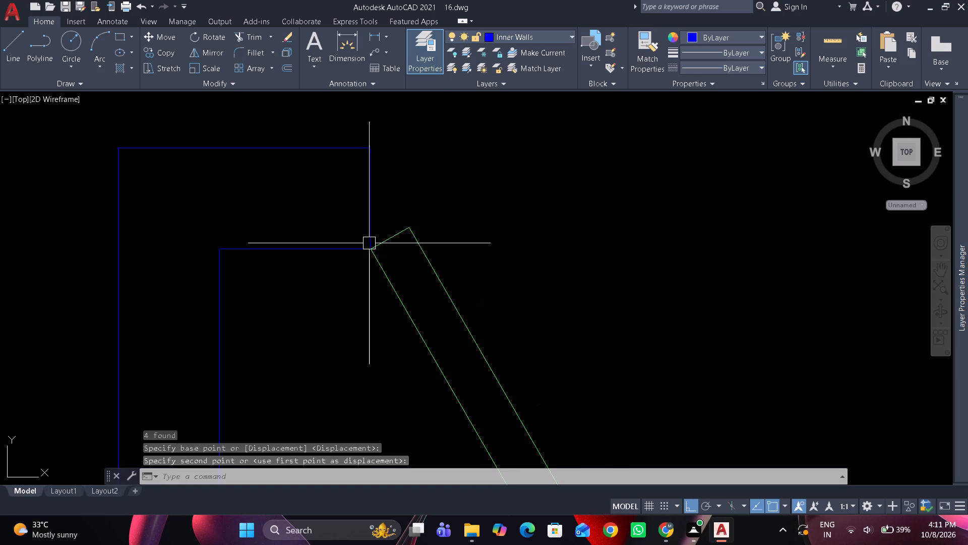
Mirror the short wall stub's two lines across the vertical partition between the two facing lower doors, keeping the originals.
scroll(470, 173, "down", 5)
scroll(310, 349, "up", 2)
scroll(353, 295, "up", 1)
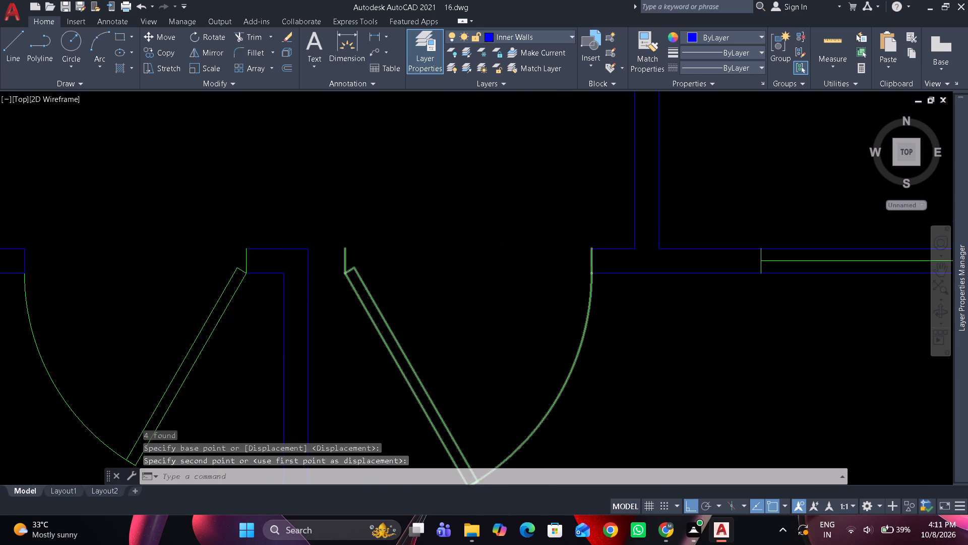
left_click_drag(209, 279, 205, 247)
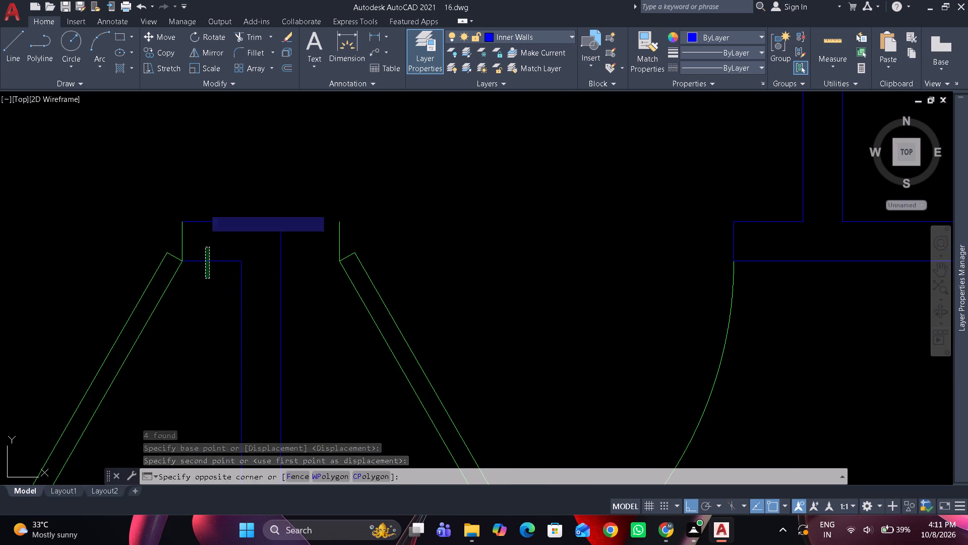
left_click(197, 171)
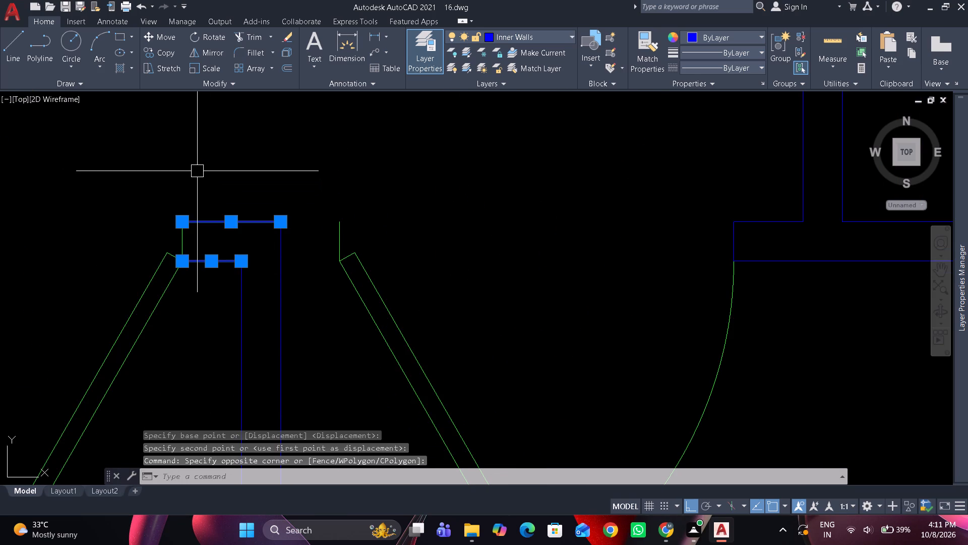
type("mi")
key("space")
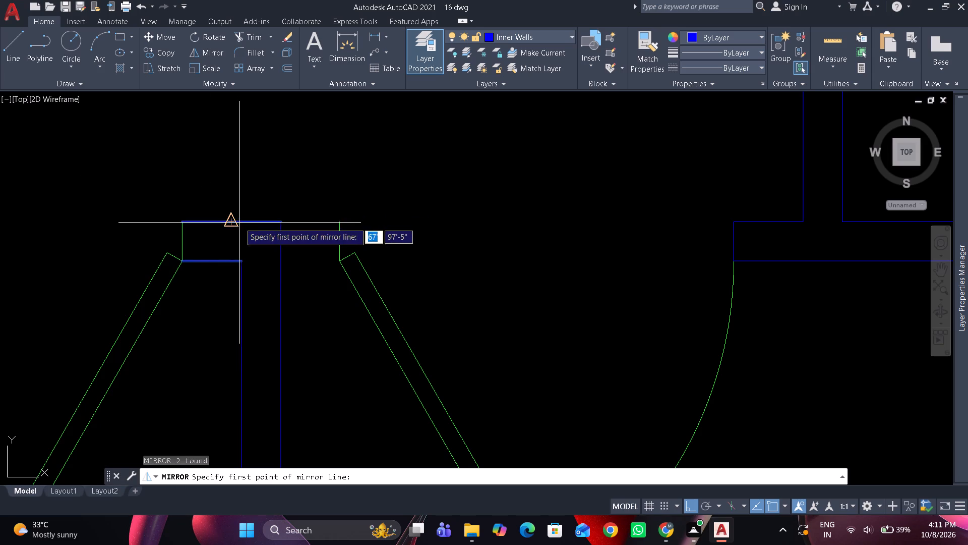
left_click_drag(261, 222, 265, 187)
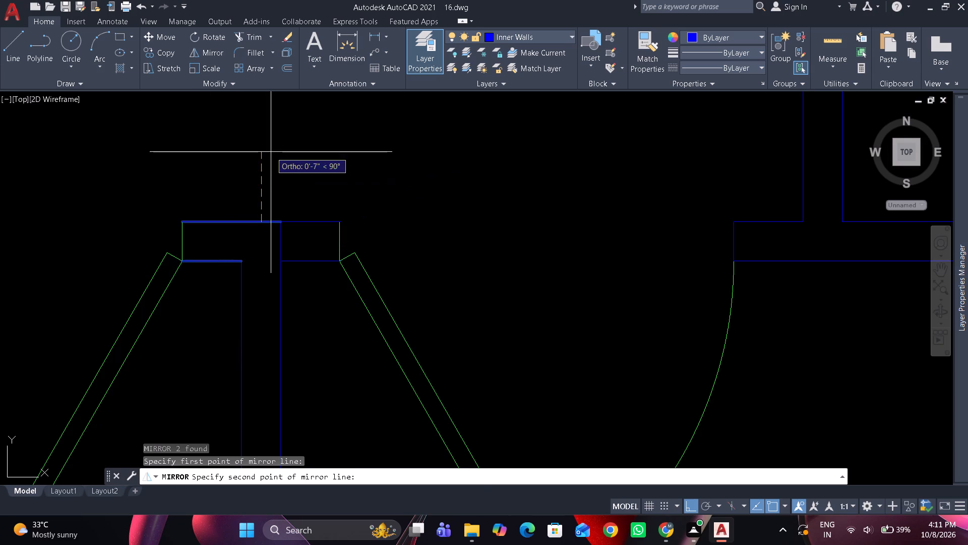
left_click(271, 152)
key("space")
Move the two mirrored stub lines horizontally so their ends meet the jamb line of the neighbouring door.
scroll(299, 199, "up", 3)
left_click_drag(420, 437, 408, 411)
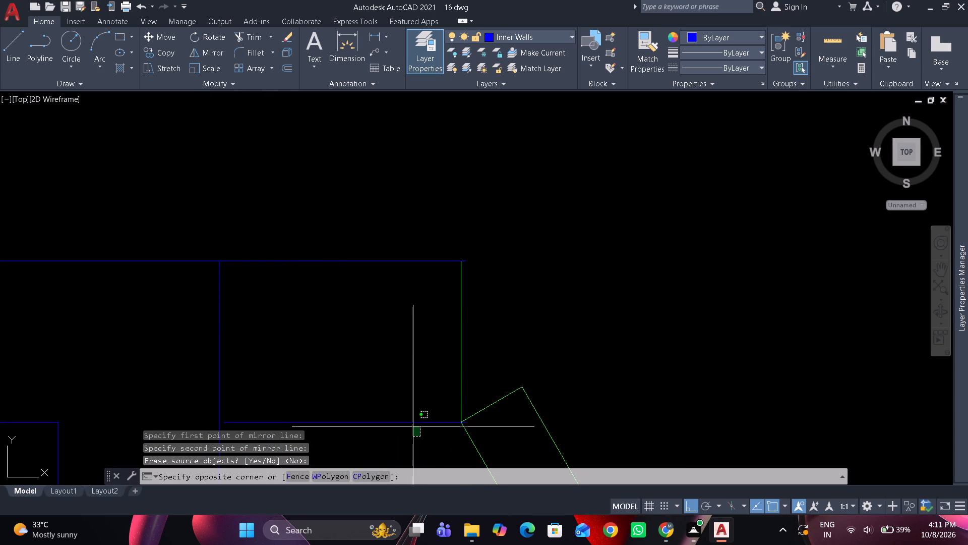
left_click_drag(408, 411, 392, 337)
left_click(374, 228)
key("m")
key("space")
scroll(464, 284, "up", 5)
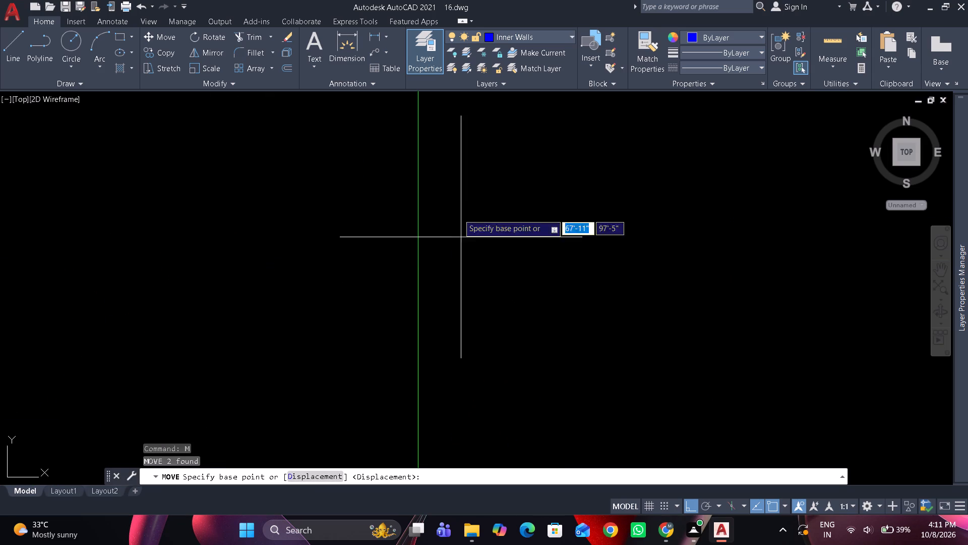
middle_click_drag(454, 199, 475, 402)
left_click(496, 248)
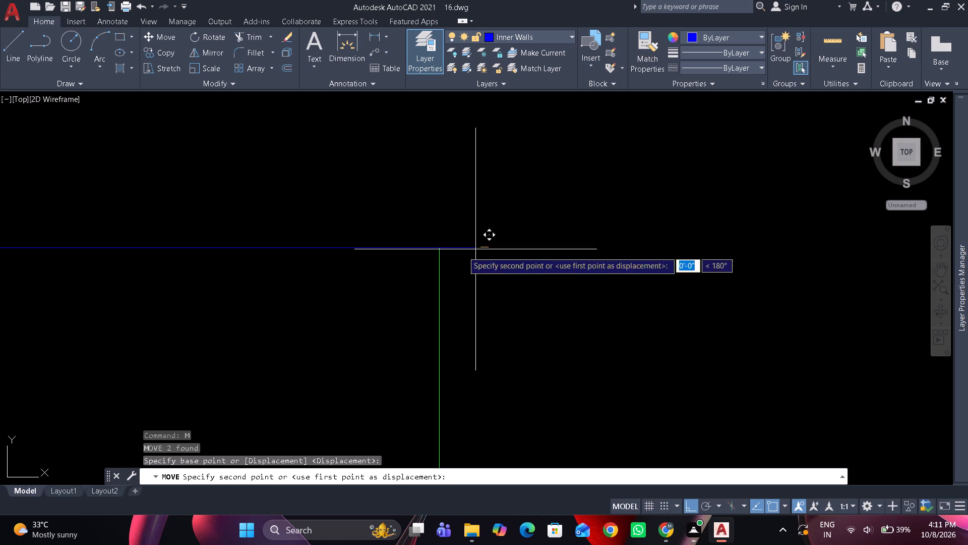
left_click(433, 253)
Join the two overlapping upper wall lines above the partition into one line spanning both door jambs.
scroll(447, 163, "down", 5)
middle_click_drag(254, 215, 289, 231)
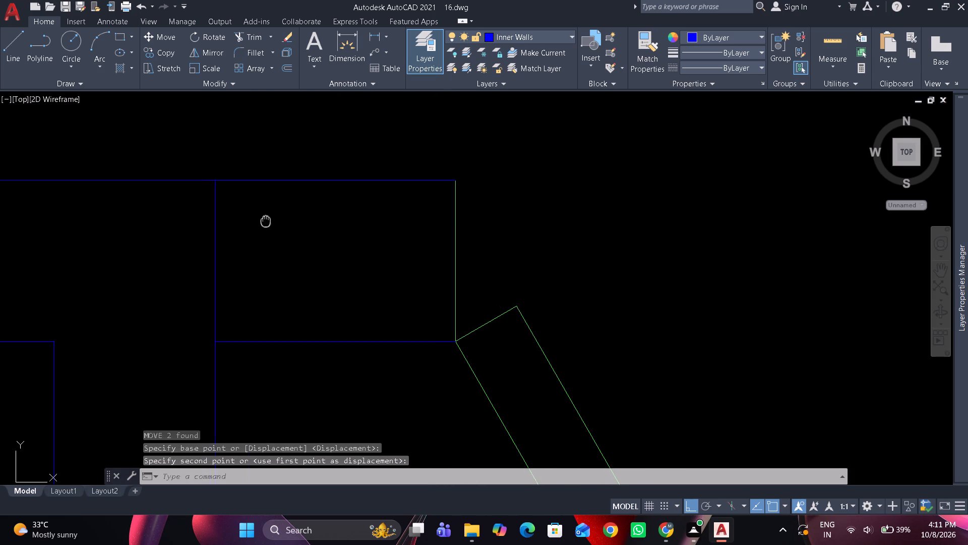
middle_click_drag(289, 231, 352, 253)
left_click(355, 212)
left_click(107, 211)
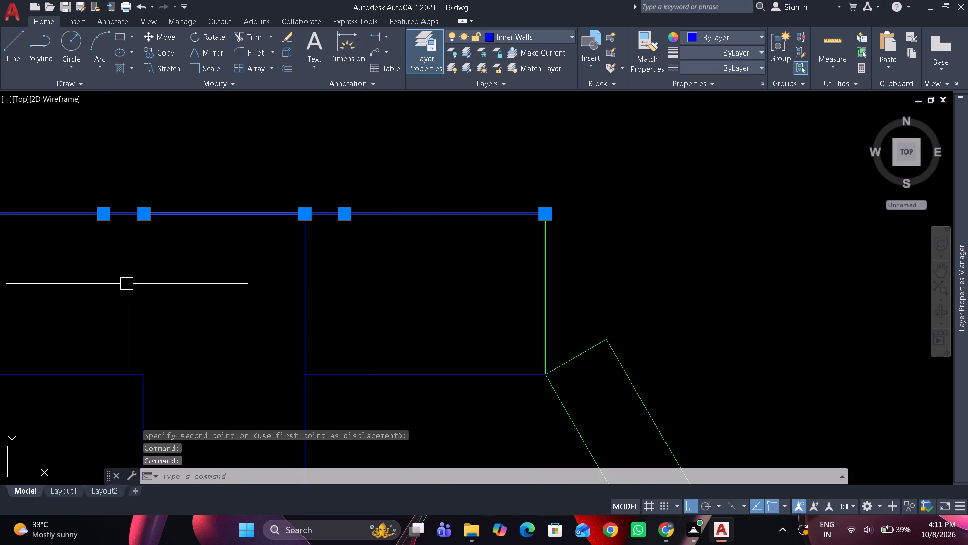
key("j")
key("space")
left_click(188, 212)
scroll(184, 253, "down", 2)
key("Escape")
Trim the partition line where it crosses the wall head between the two doors, opening the T-junction.
left_click(256, 305)
scroll(246, 314, "up", 3)
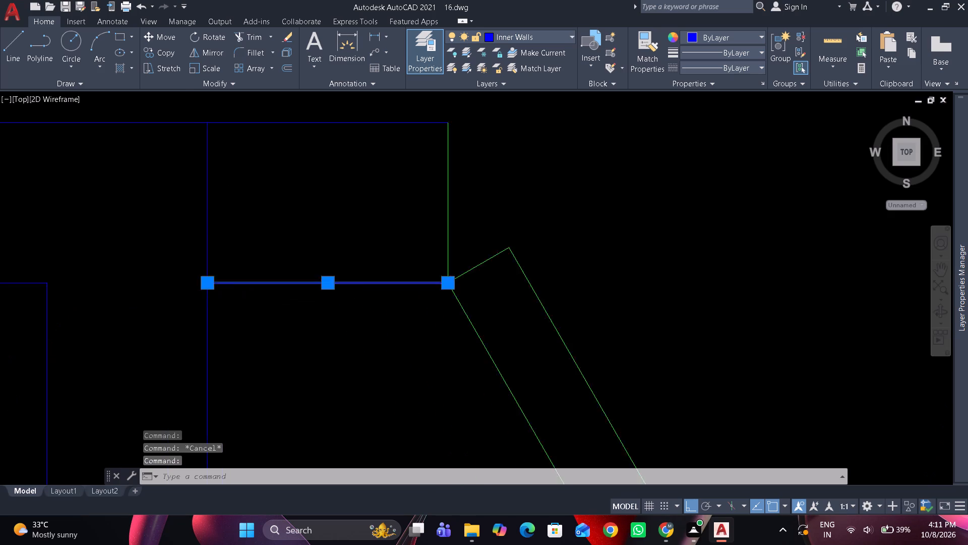
scroll(245, 314, "up", 1)
key("Escape")
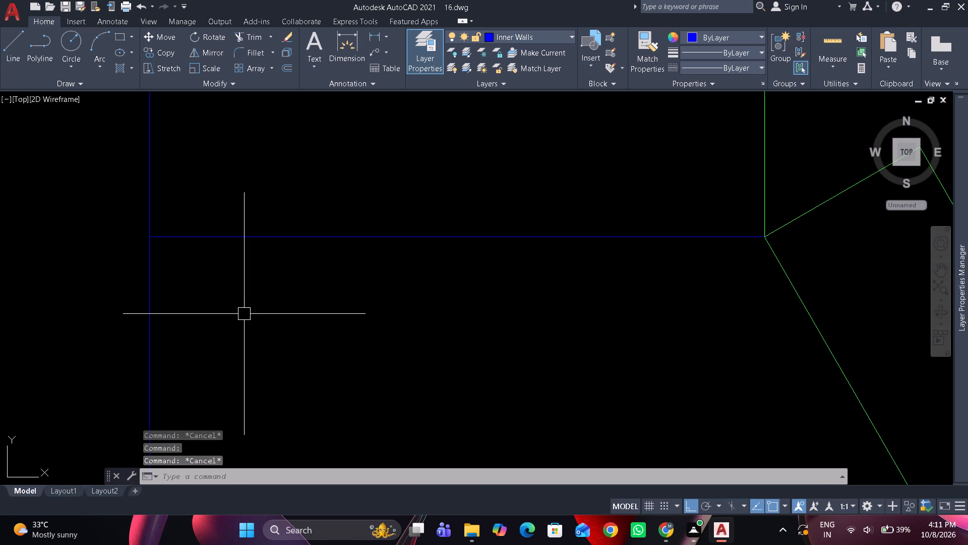
type("tr")
key("space")
scroll(132, 250, "up", 4)
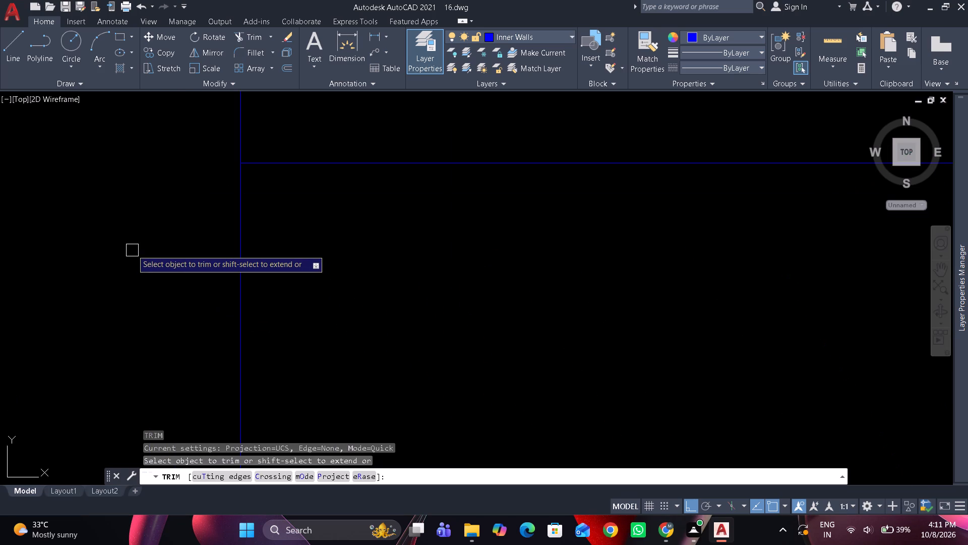
key("Escape")
scroll(141, 233, "down", 5)
middle_click_drag(143, 234, 267, 329)
key("space")
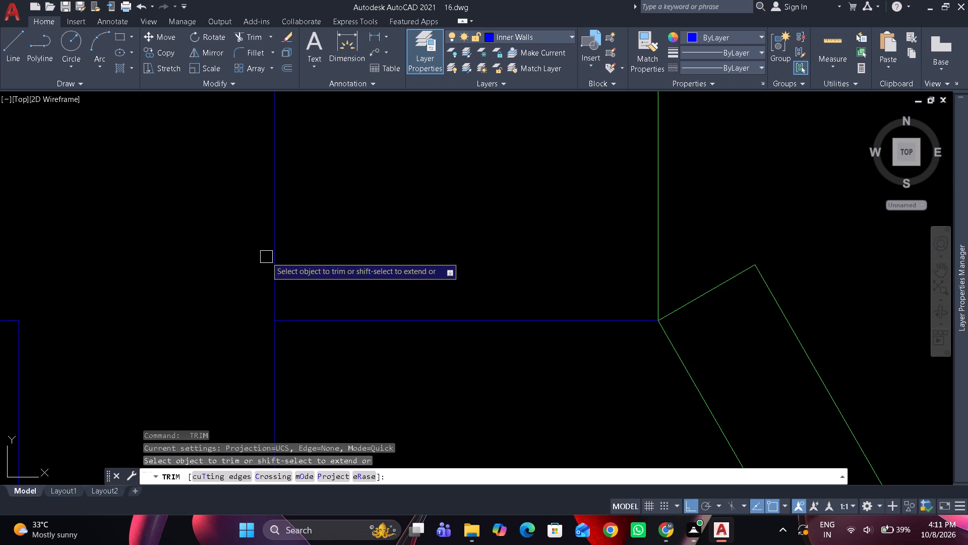
left_click(278, 240)
key("space")
scroll(261, 253, "down", 4)
middle_click_drag(268, 256, 376, 287)
scroll(364, 282, "down", 1)
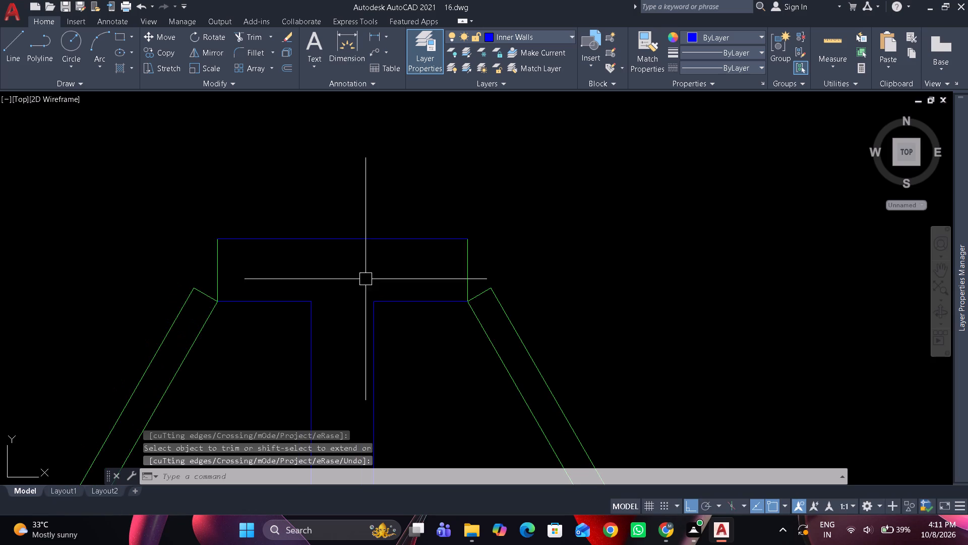
Erase the short line capping the inner partition's lower end beside the lower bedroom's outer wall.
scroll(333, 259, "down", 4)
scroll(378, 224, "down", 3)
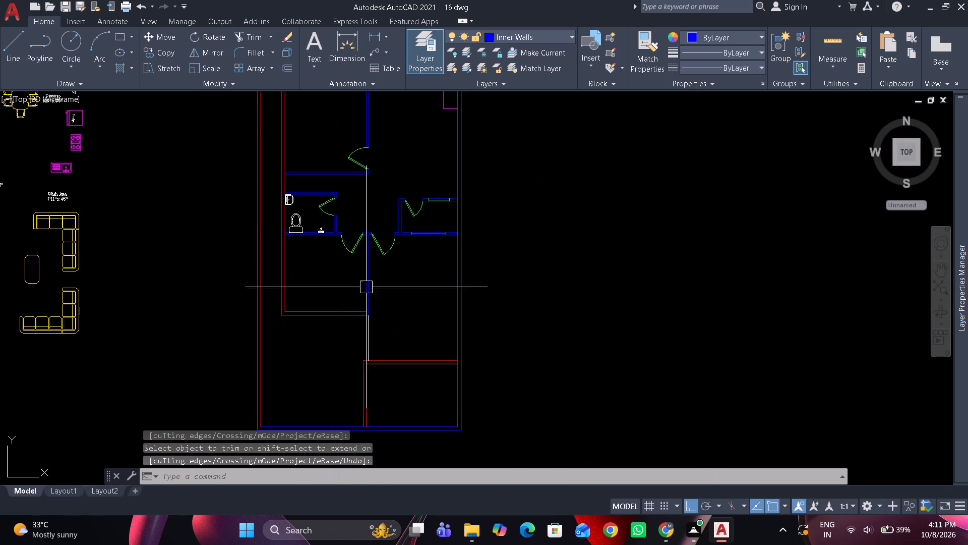
scroll(346, 359, "up", 1)
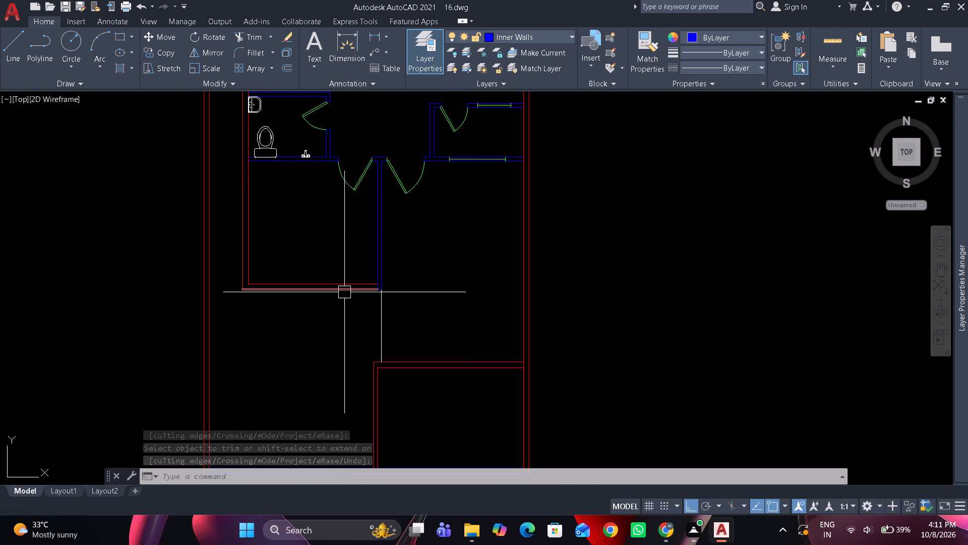
scroll(344, 286, "up", 1)
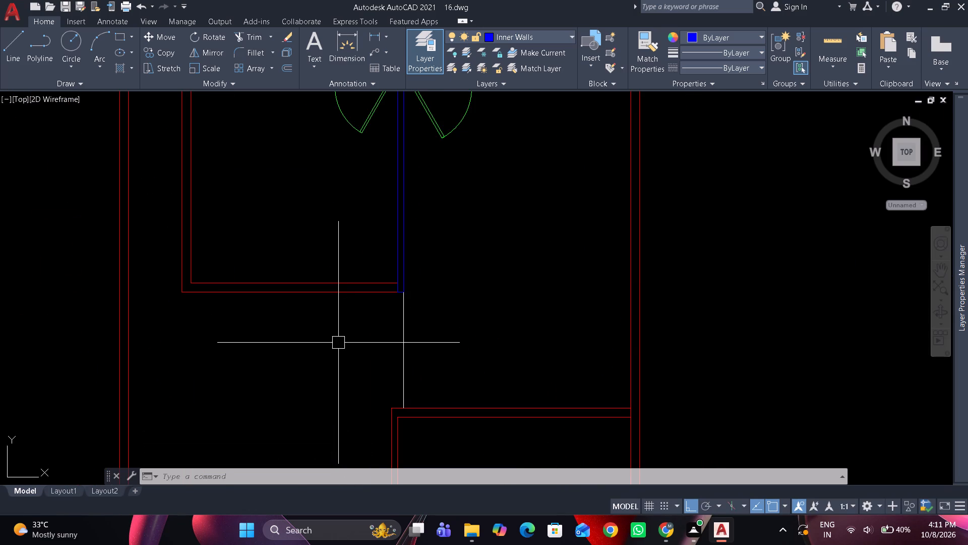
scroll(359, 319, "up", 1)
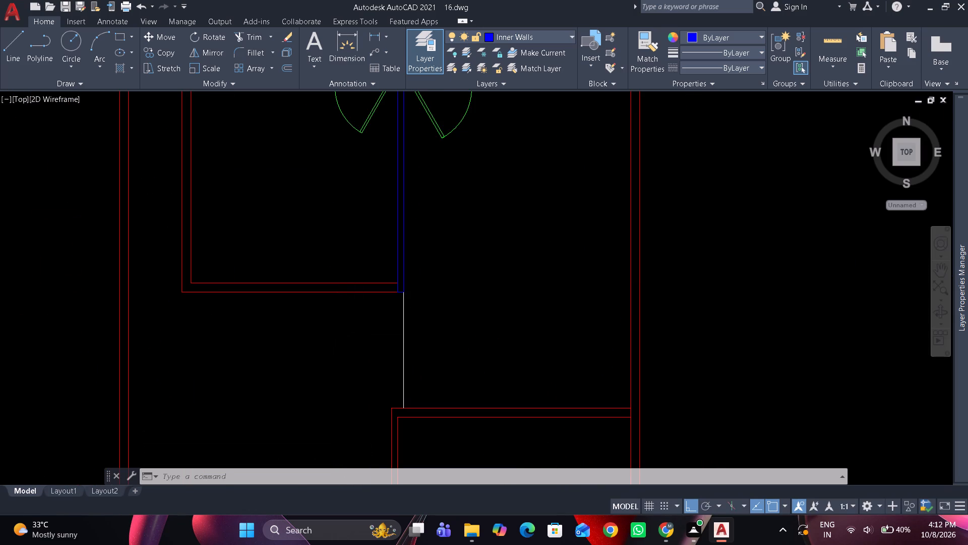
scroll(359, 319, "up", 2)
middle_click_drag(439, 267, 439, 314)
left_click(476, 255)
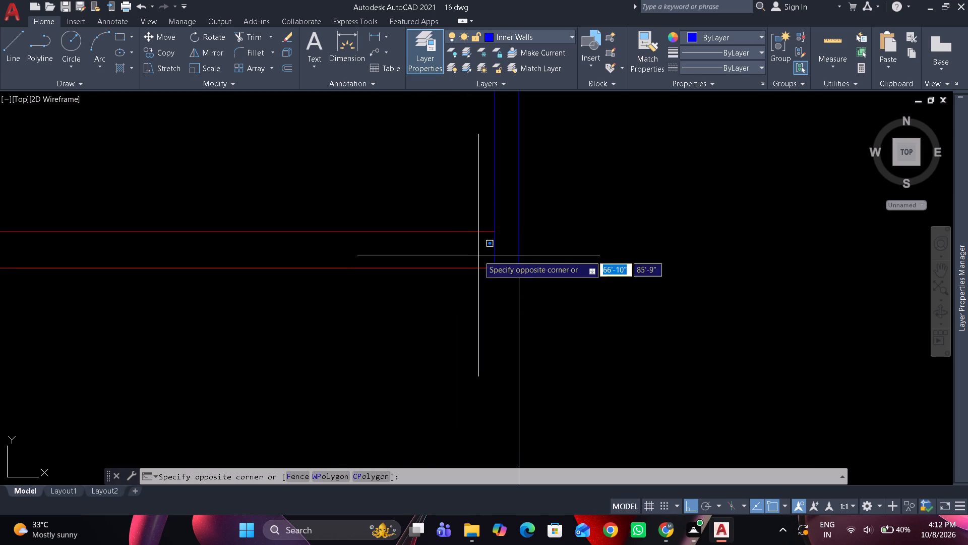
left_click(575, 287)
type("e")
key("space")
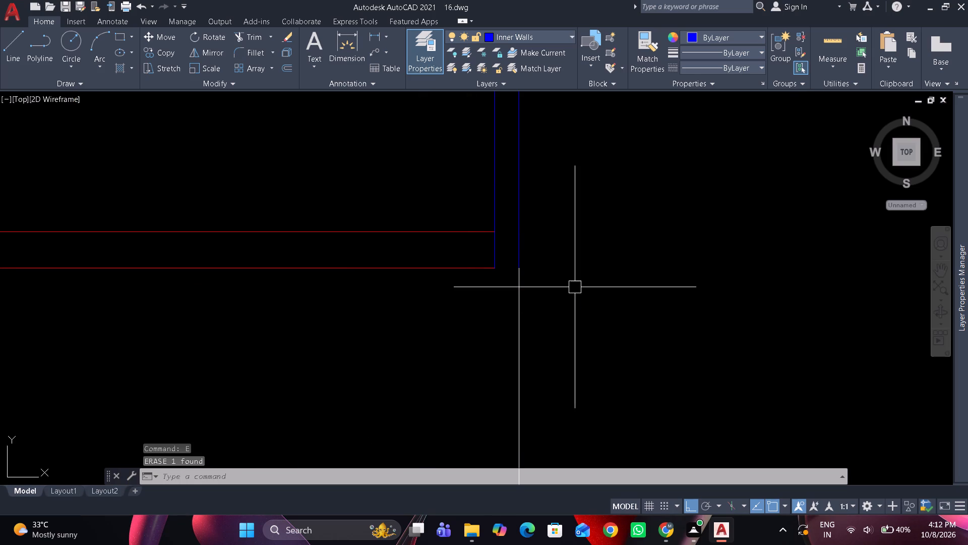
Extend both lines of the lower bedroom's bottom outer wall to the partition's far face.
type("ex")
key("space")
left_click_drag(471, 207, 471, 221)
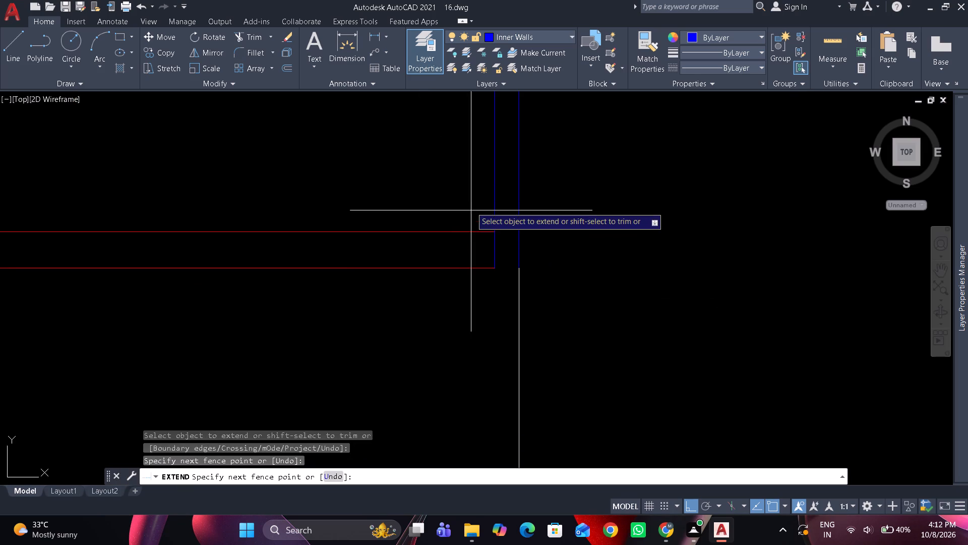
left_click_drag(471, 221, 480, 309)
key("Escape")
Trim both partition lines where they cross the thickness of the lower bedroom's bottom outer wall.
type("tr")
key("space")
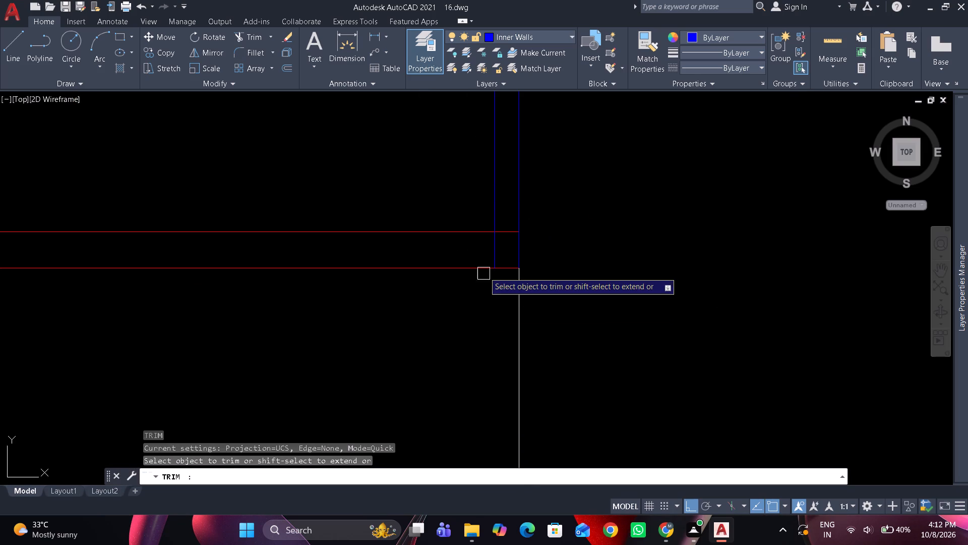
left_click(495, 248)
left_click(522, 249)
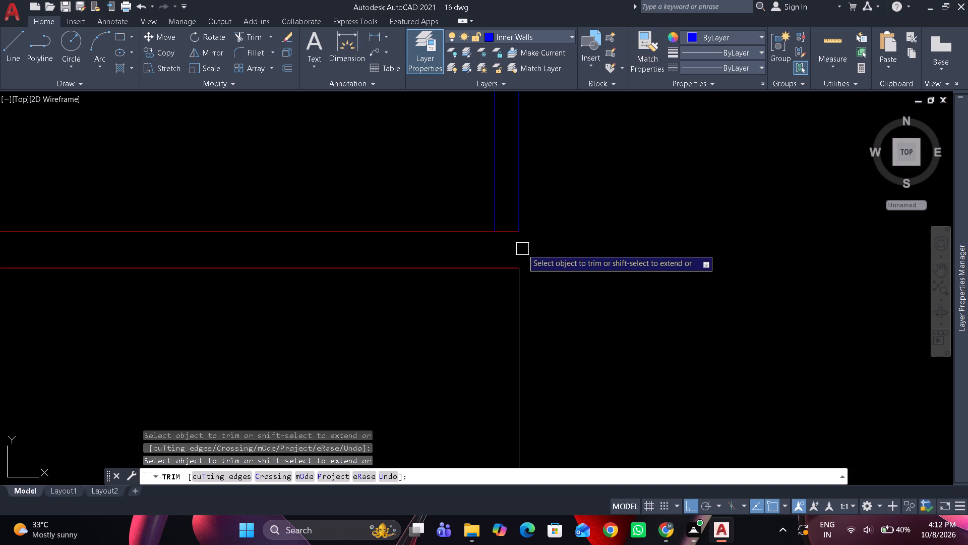
key("space")
Draw a line closing the end of the bottom outer wall and assign it to the Outer Walls layer.
key("l")
key("space")
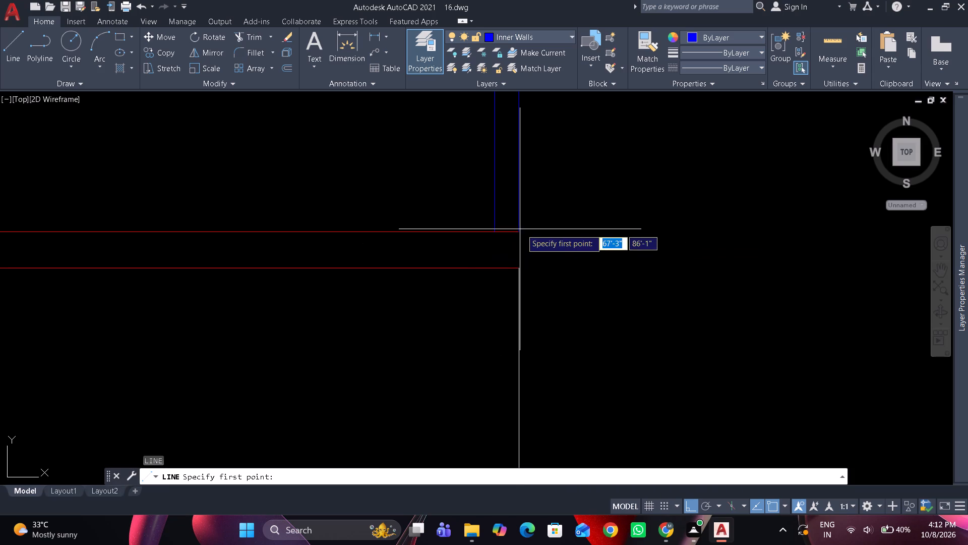
left_click(522, 229)
left_click(519, 274)
key("space")
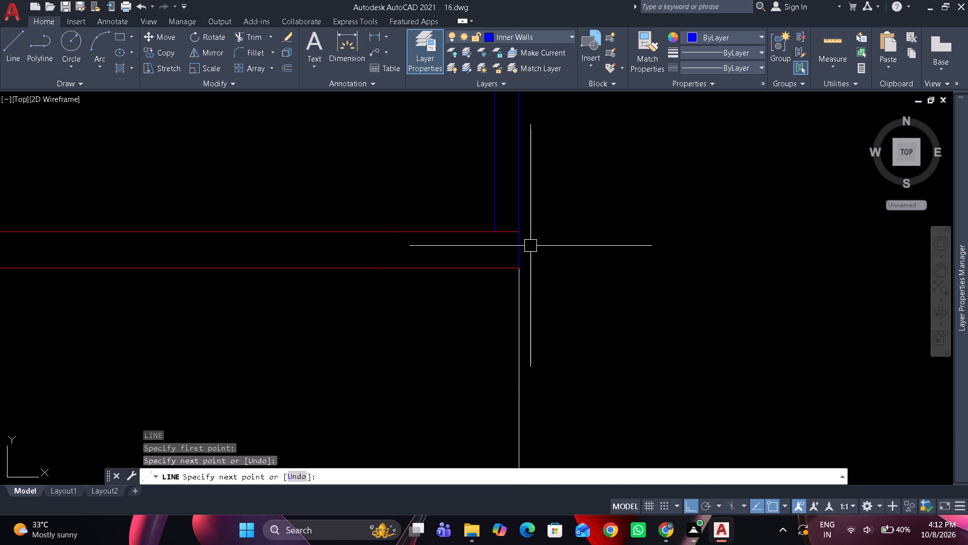
left_click_drag(523, 250, 522, 244)
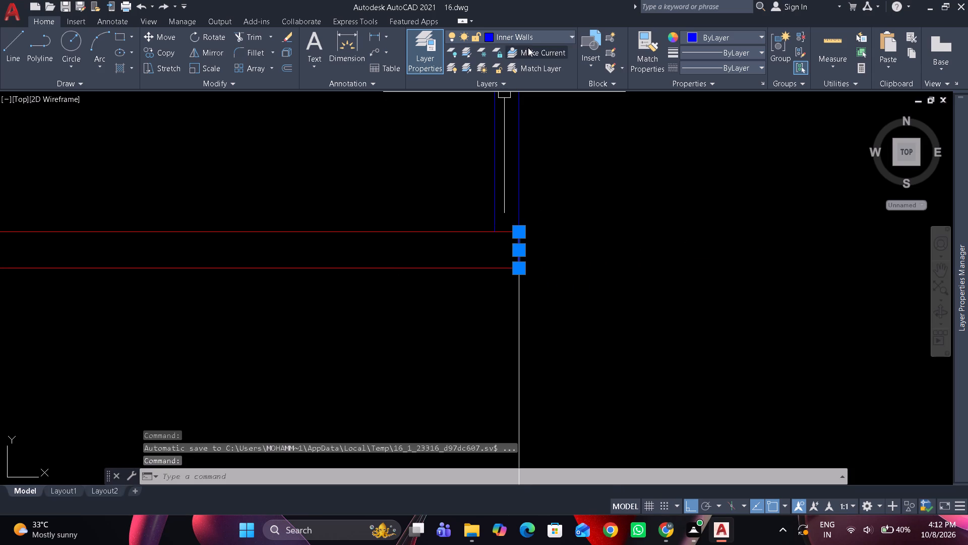
left_click(536, 33)
left_click(522, 160)
key("Escape")
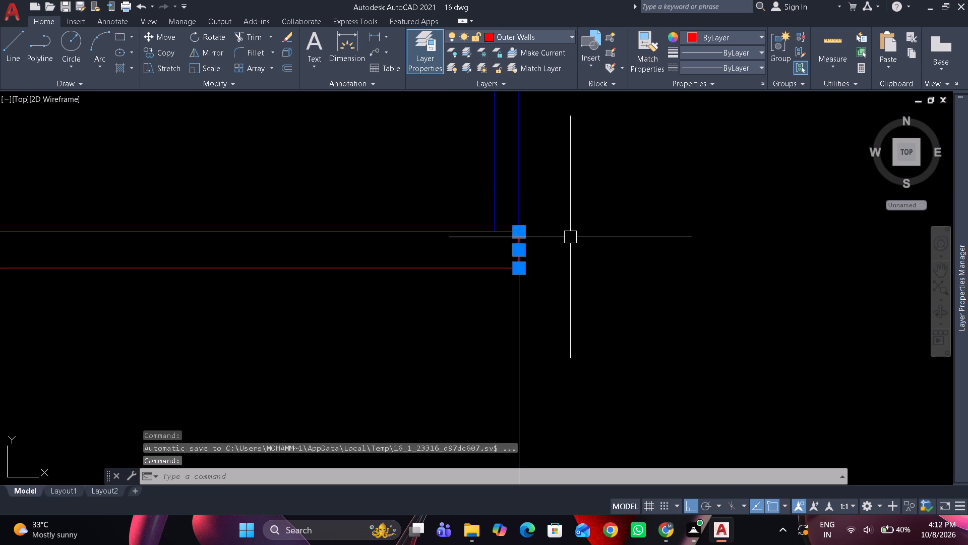
With Ortho off, move both L-shaped sofas and the centre table into the room beside the lower bedroom.
scroll(571, 239, "down", 4)
middle_click_drag(564, 255, 485, 303)
scroll(485, 303, "down", 2)
scroll(366, 285, "up", 1)
left_click_drag(316, 302, 277, 278)
left_click(224, 239)
key("m")
key("space")
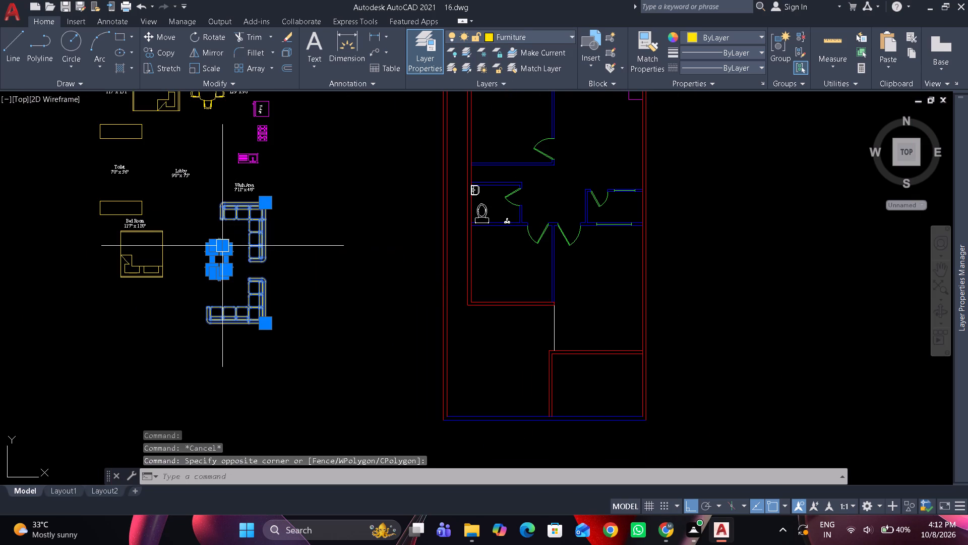
left_click(222, 263)
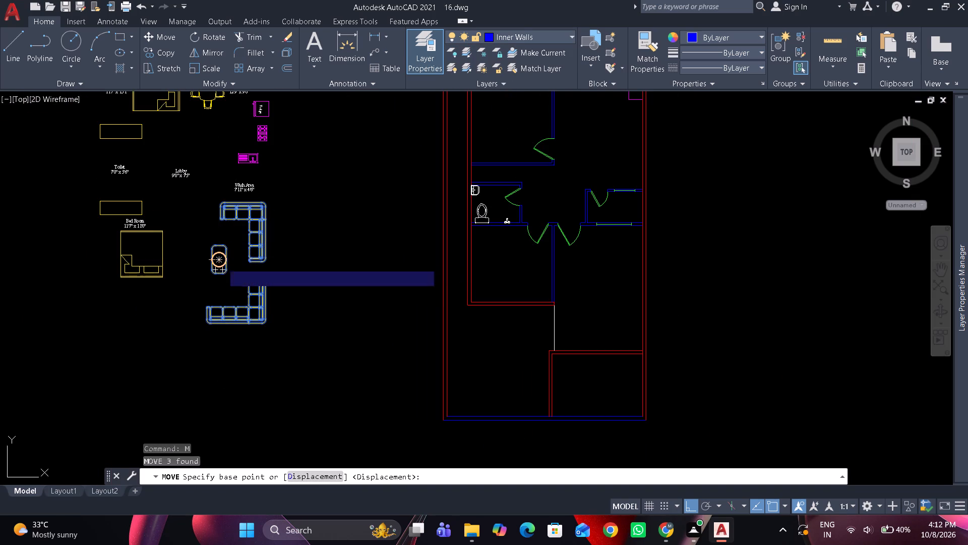
key("F8")
scroll(583, 280, "up", 1)
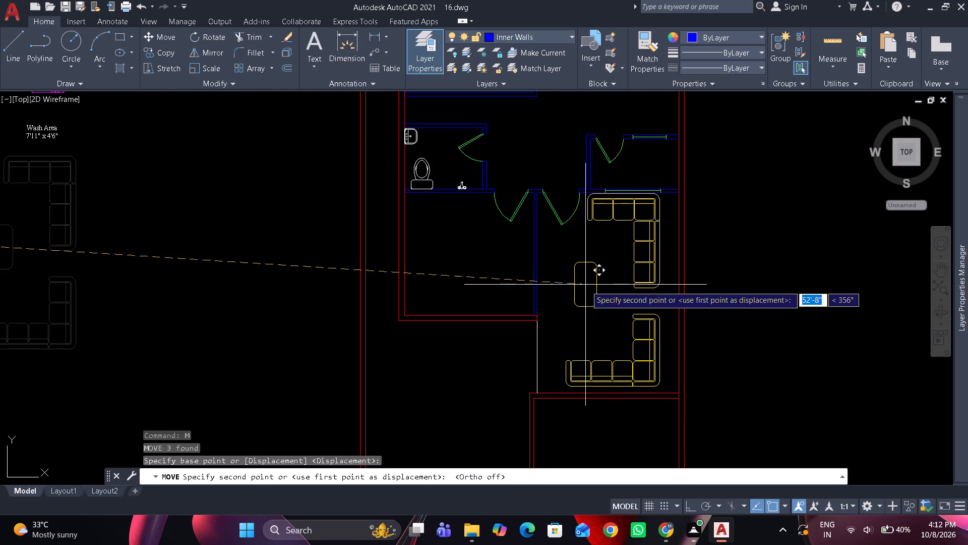
scroll(595, 288, "up", 1)
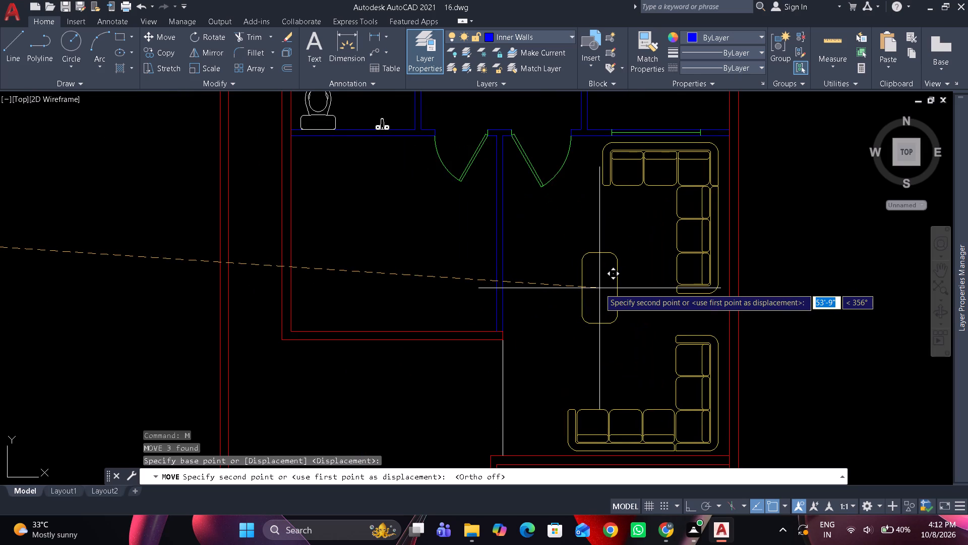
left_click(601, 286)
Move the bed, wardrobe and "Bed Room 11'7" x 11'0"" label into the lower bedroom, fitting the wardrobe into the corner beside the toilet wall.
scroll(591, 290, "down", 3)
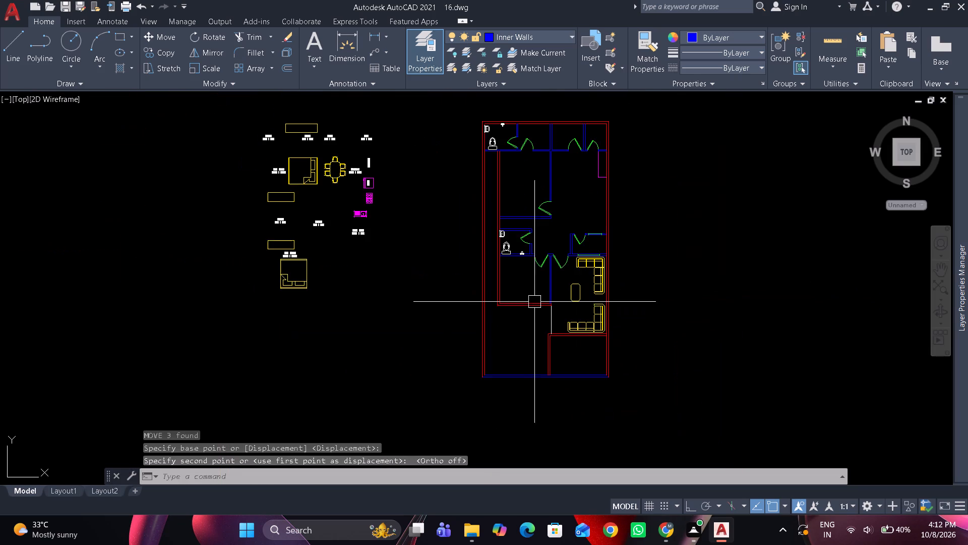
scroll(295, 277, "up", 2)
left_click_drag(290, 267, 276, 234)
left_click(261, 195)
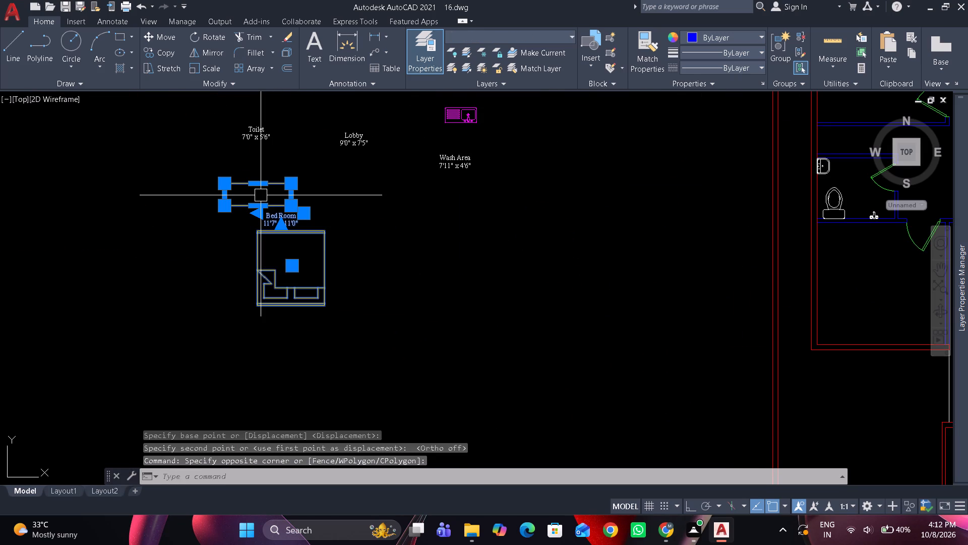
key("m")
key("space")
left_click(232, 178)
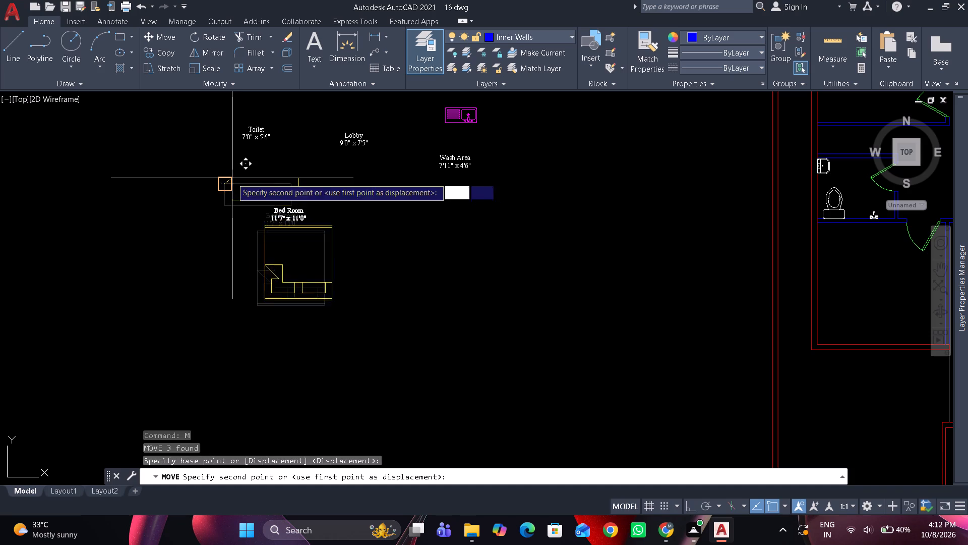
middle_click_drag(342, 232, 111, 258)
scroll(550, 256, "up", 2)
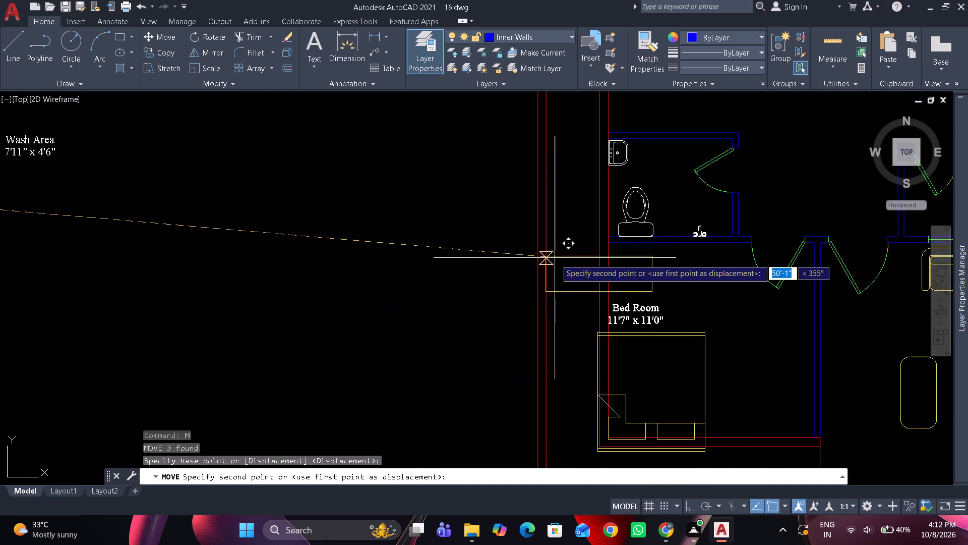
scroll(557, 259, "up", 1)
left_click_drag(692, 221, 687, 221)
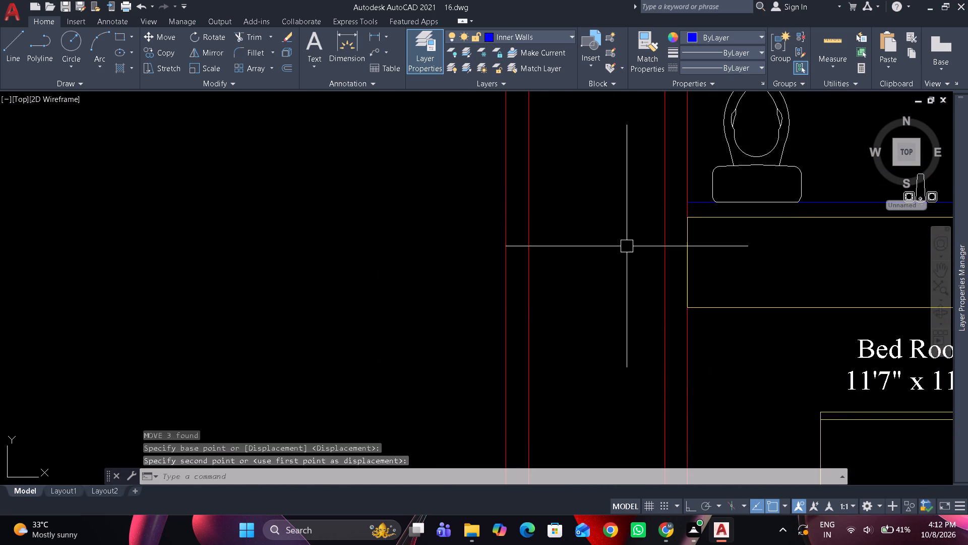
scroll(606, 253, "down", 2)
middle_click_drag(530, 258, 383, 262)
scroll(600, 425, "up", 2)
middle_click_drag(568, 344, 550, 293)
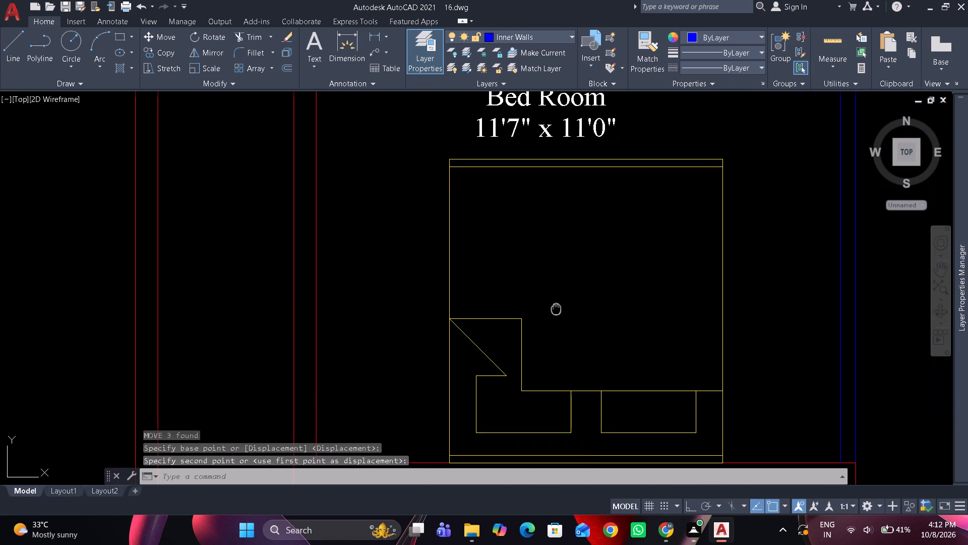
middle_click_drag(550, 293, 499, 170)
Move the remaining bed, lower wardrobe, "Bed Room 11'7" x 15'1"" and "Toilet 7'0" x 5'6"" labels into the plan, wardrobe in the upper bedroom's bottom corner.
scroll(420, 248, "down", 6)
middle_click_drag(272, 227, 317, 384)
scroll(321, 330, "up", 2)
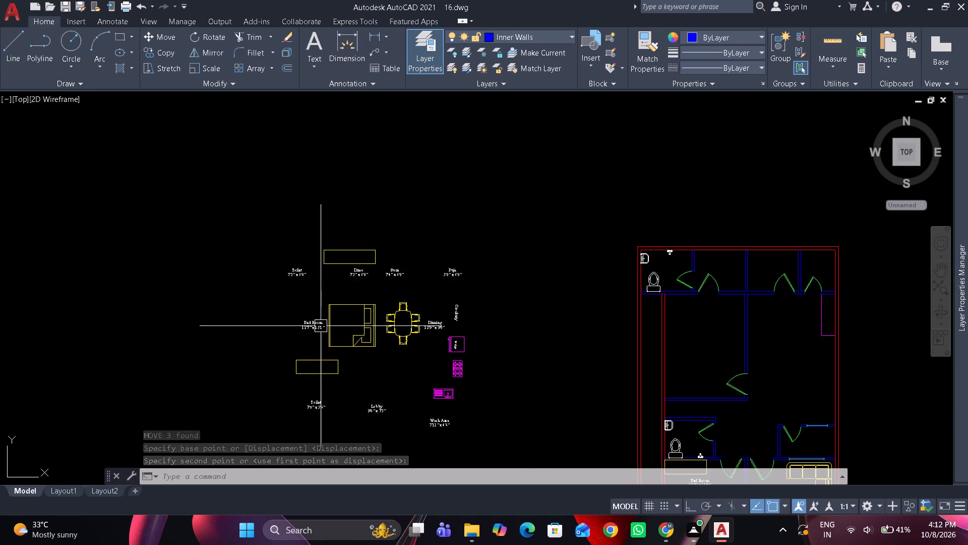
scroll(321, 325, "up", 1)
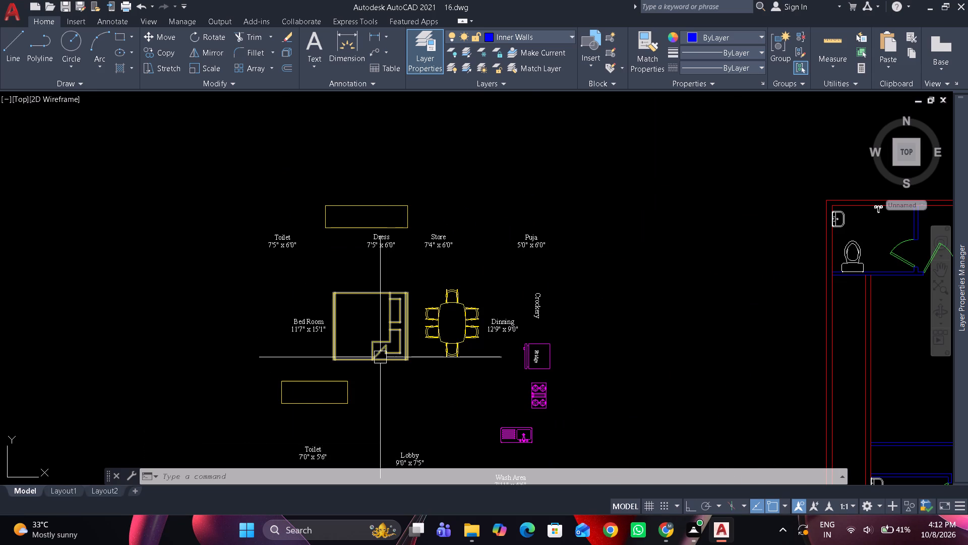
left_click_drag(380, 357, 362, 347)
left_click(306, 327)
left_click(305, 383)
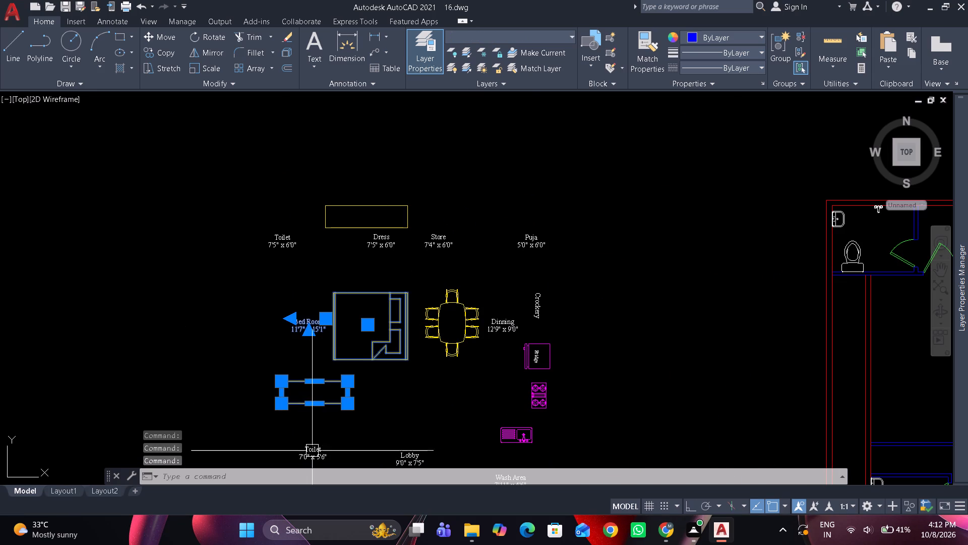
left_click_drag(313, 454, 314, 448)
key("space")
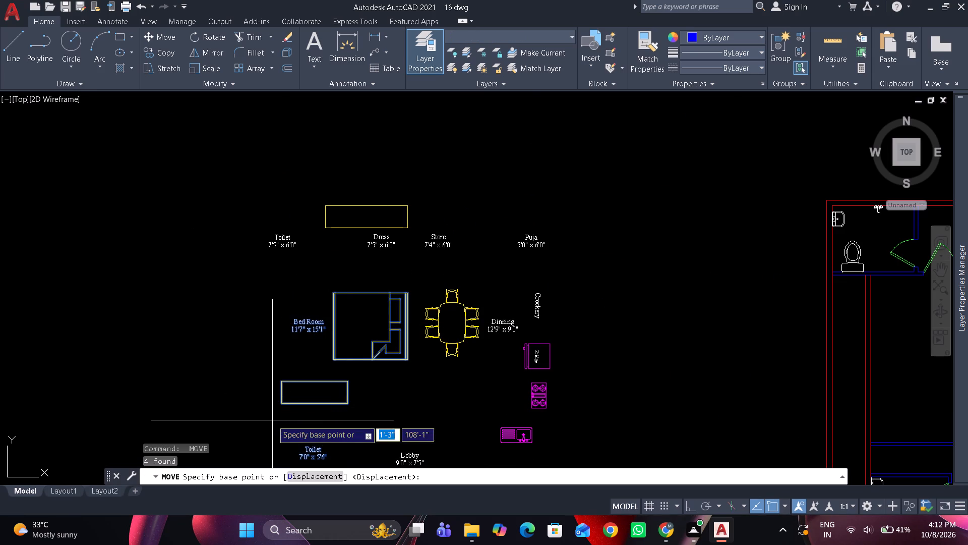
left_click(283, 403)
scroll(388, 390, "down", 1)
middle_click_drag(389, 390, 133, 316)
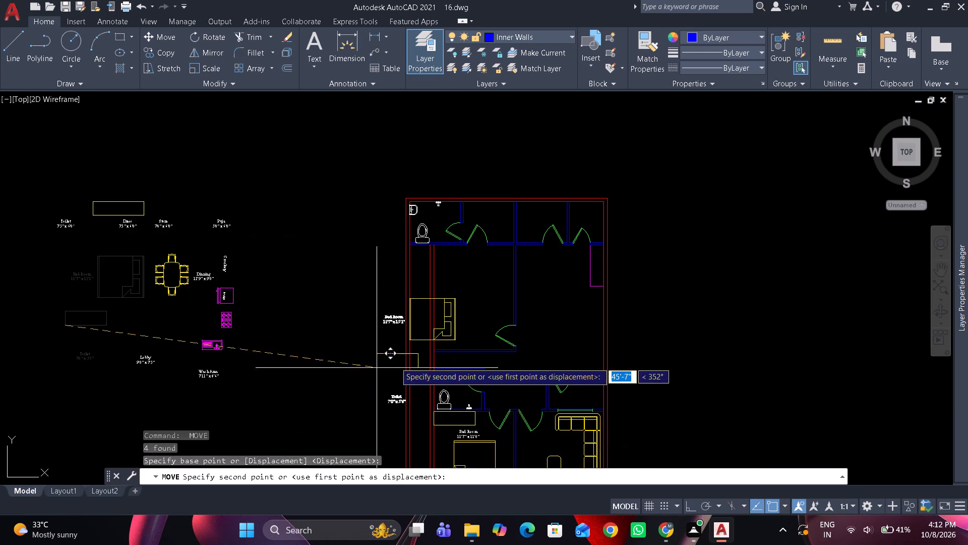
scroll(442, 353, "up", 4)
left_click_drag(355, 353, 356, 351)
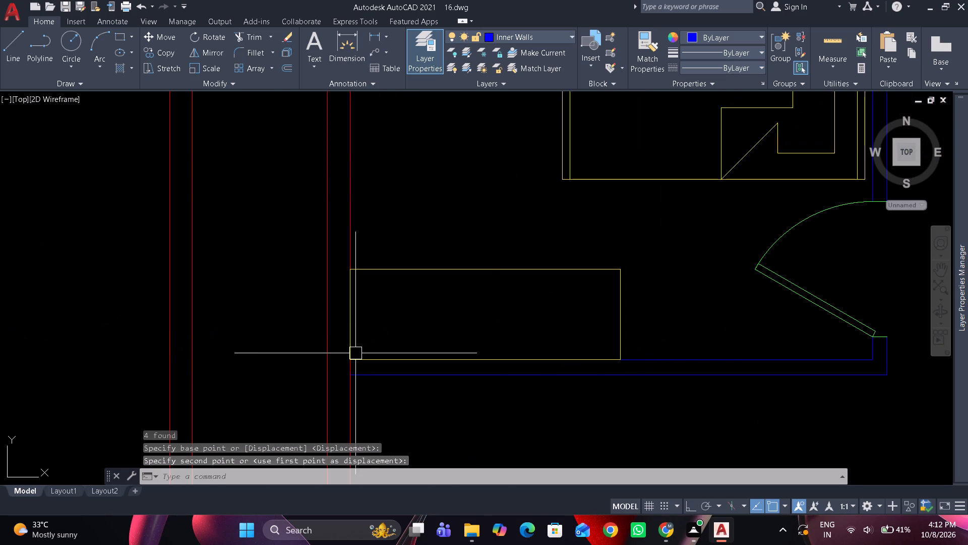
left_click_drag(356, 351, 356, 348)
Move the upper bedroom's bed so its headboard touches the partition wall beside the dining area.
scroll(386, 294, "down", 2)
scroll(432, 369, "up", 1)
scroll(424, 399, "down", 3)
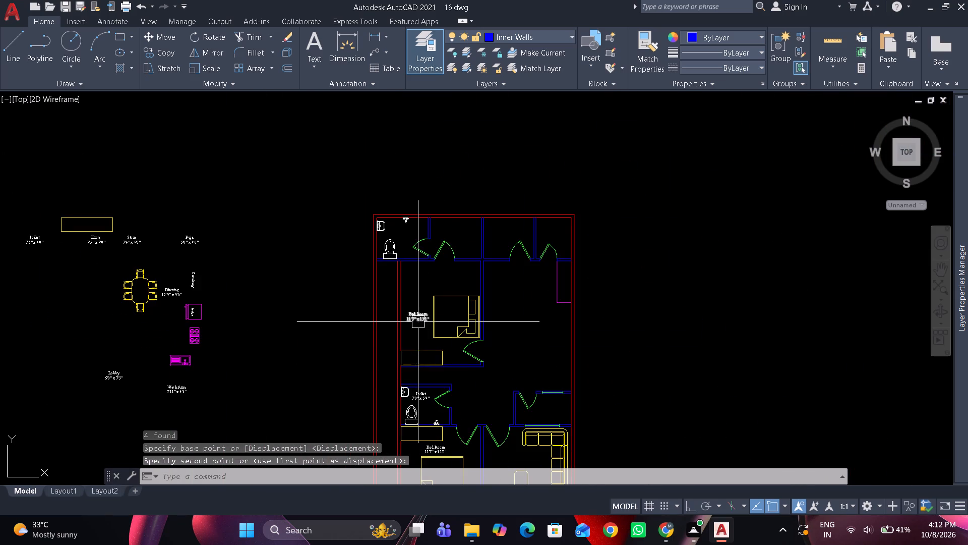
scroll(433, 316, "up", 2)
left_click(466, 265)
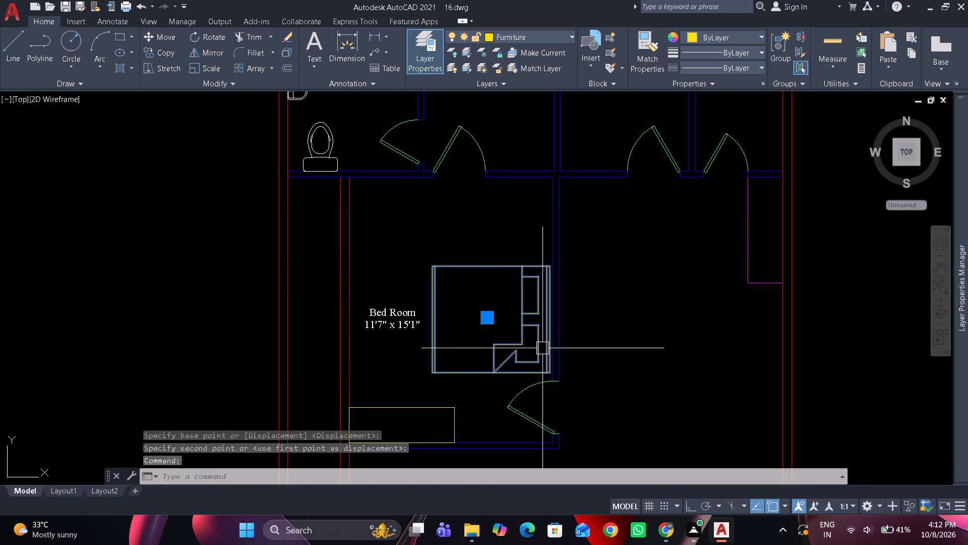
type("m")
key("space")
scroll(548, 331, "up", 3)
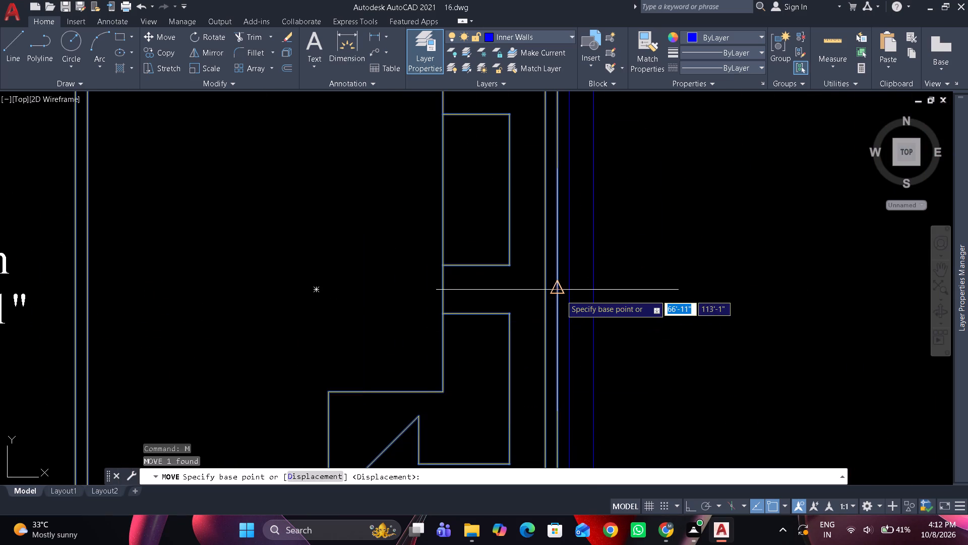
left_click(561, 295)
scroll(561, 289, "down", 4)
left_click(564, 248)
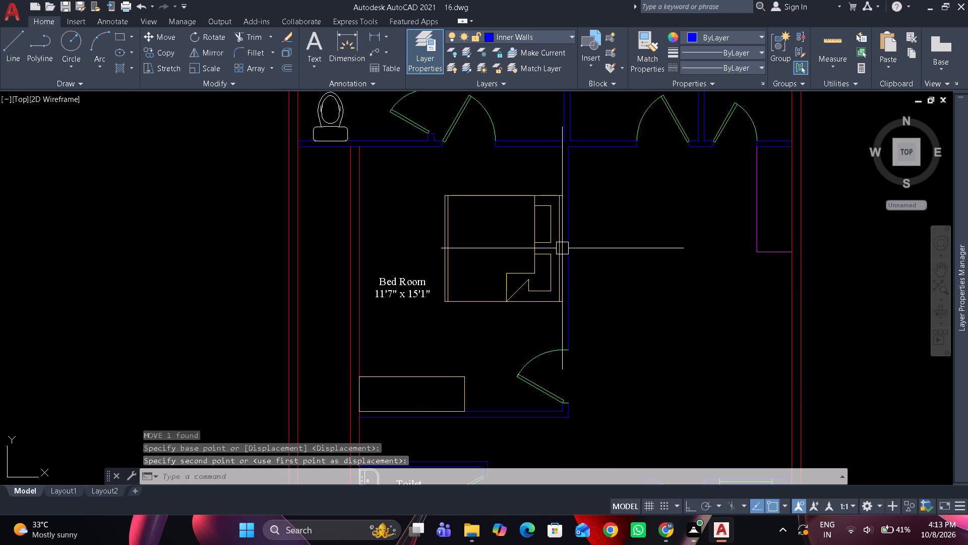
Move the wardrobe with the "Toilet 7'5" x 6'0"" and "Dress 7'5" x 6'0"" labels, fitting the wardrobe into the dress room's upper corner.
scroll(492, 256, "down", 2)
scroll(123, 220, "up", 2)
middle_click_drag(138, 206, 199, 258)
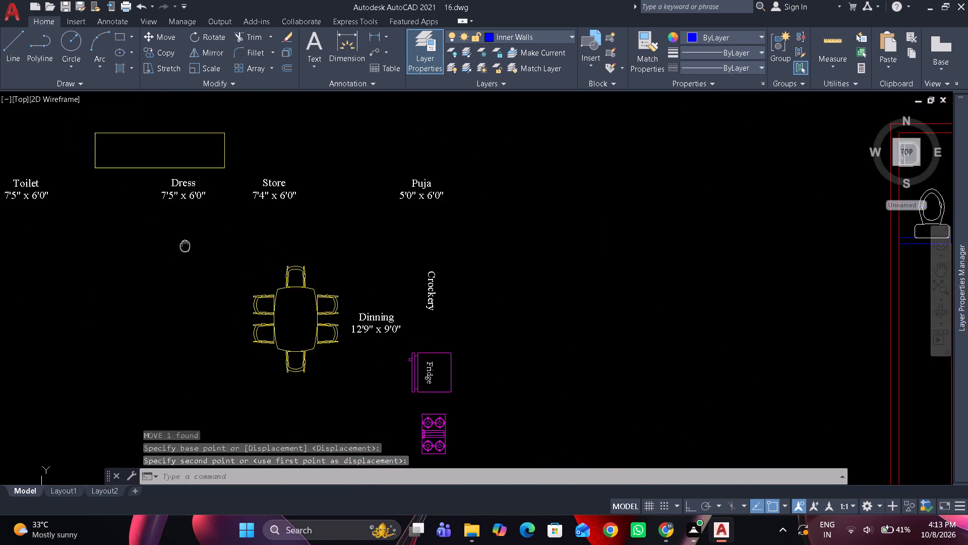
middle_click_drag(199, 258, 265, 299)
left_click_drag(262, 277, 241, 264)
left_click(36, 208)
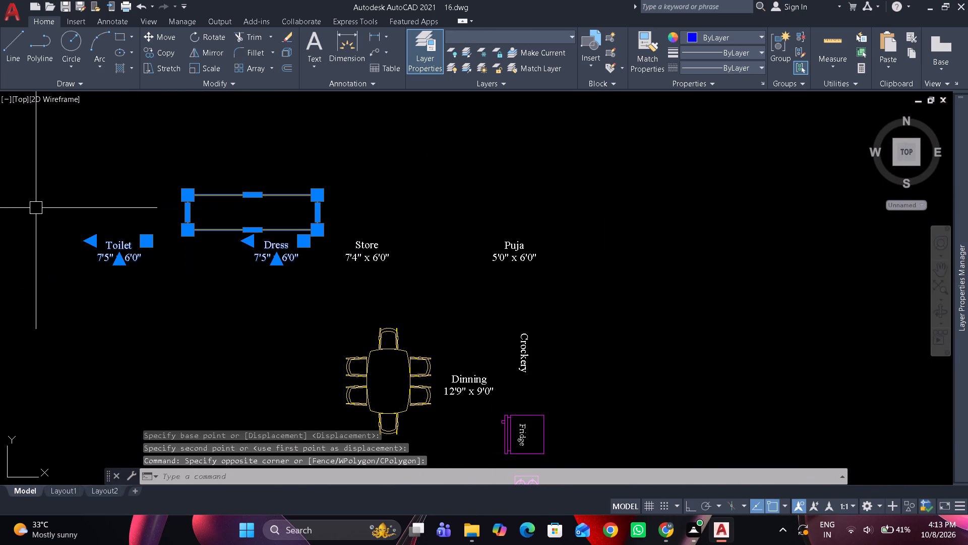
key("m")
key("space")
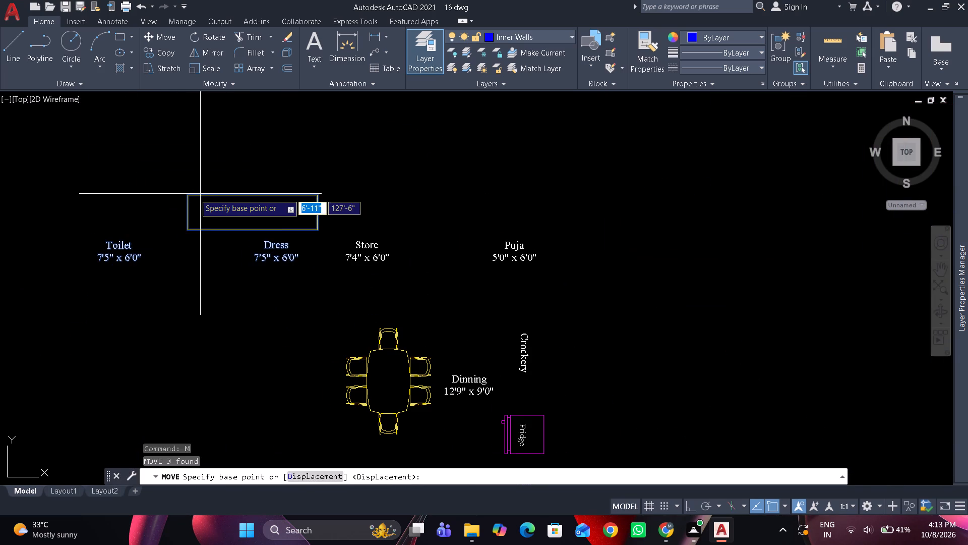
left_click(185, 194)
scroll(460, 188, "down", 1)
middle_click_drag(451, 191, 50, 258)
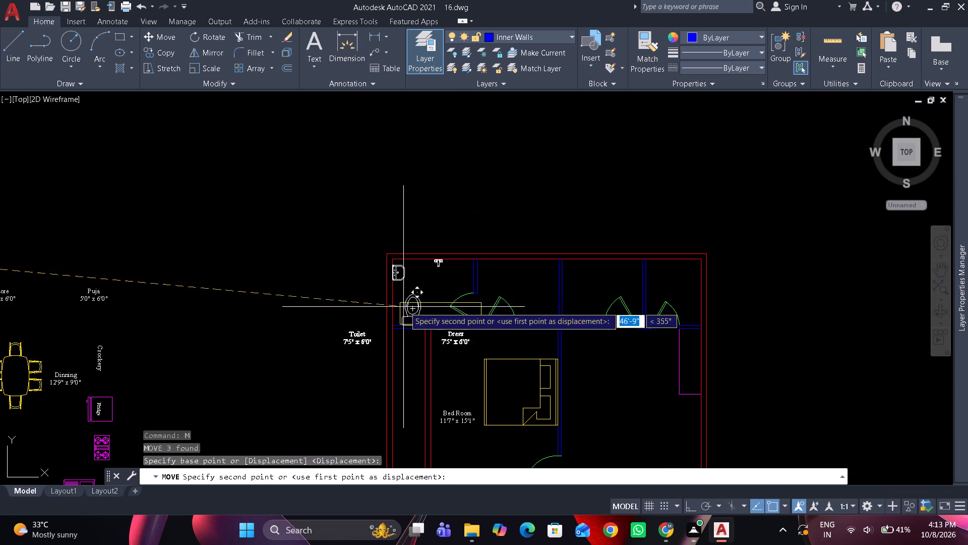
scroll(481, 277, "up", 4)
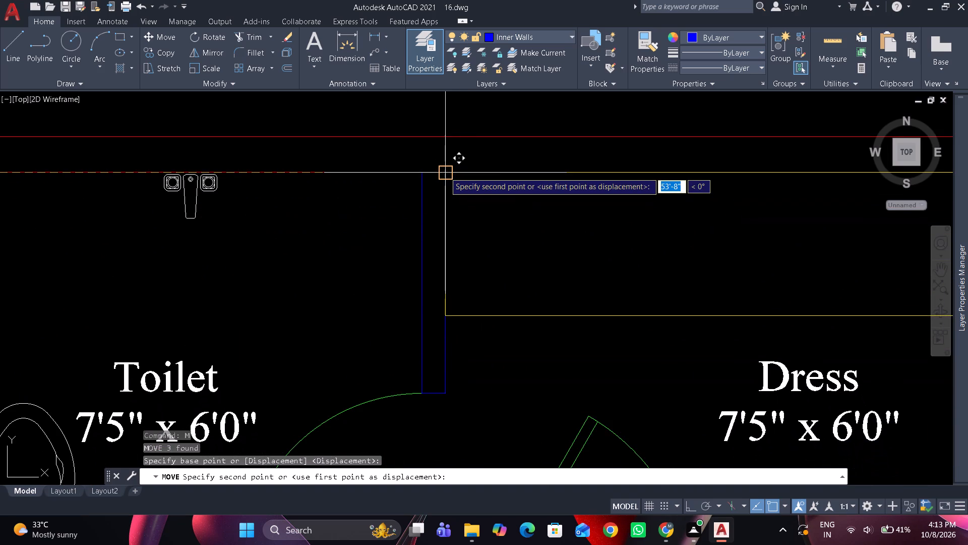
left_click(445, 172)
Move the dining table set and the Store, Puja, Dinning and Crockery labels together into their rooms in the plan.
scroll(340, 205, "down", 5)
middle_click_drag(183, 339, 228, 337)
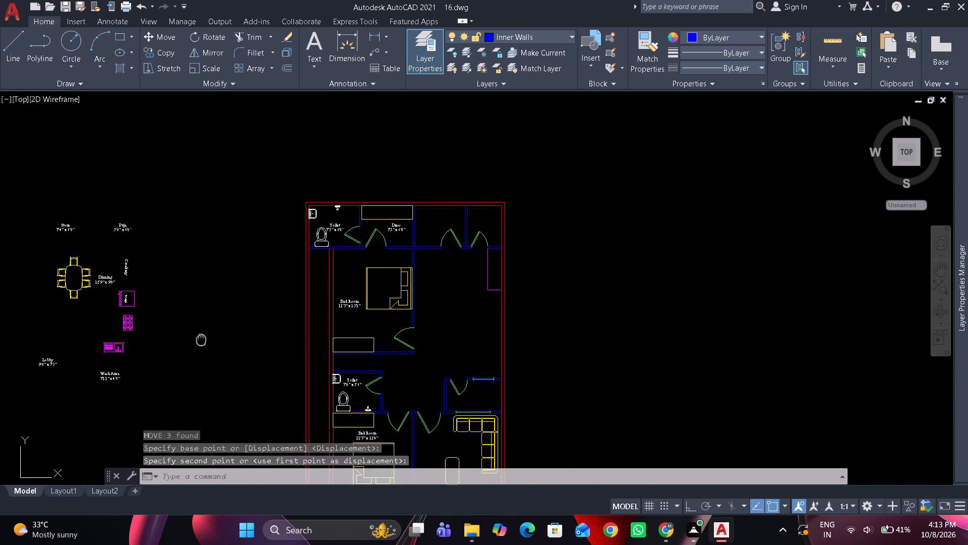
middle_click_drag(228, 337, 318, 342)
scroll(272, 299, "up", 1)
left_click_drag(269, 283, 255, 268)
left_click(119, 174)
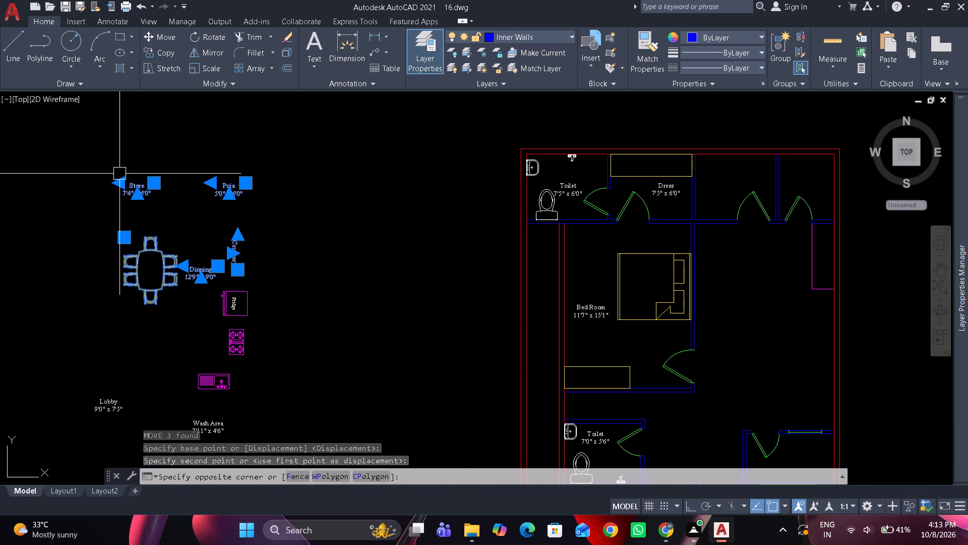
key("space")
left_click(176, 199)
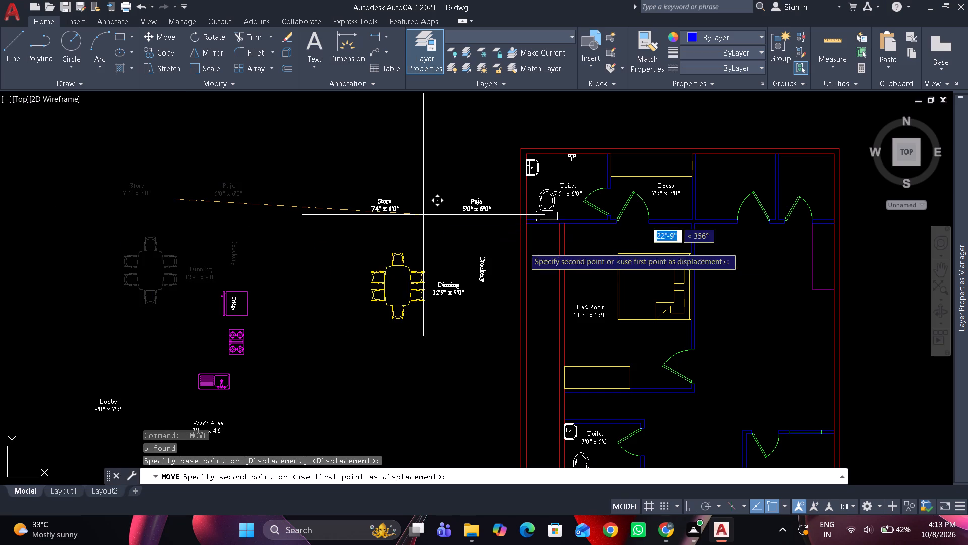
middle_click_drag(553, 253, 323, 278)
scroll(468, 251, "up", 2)
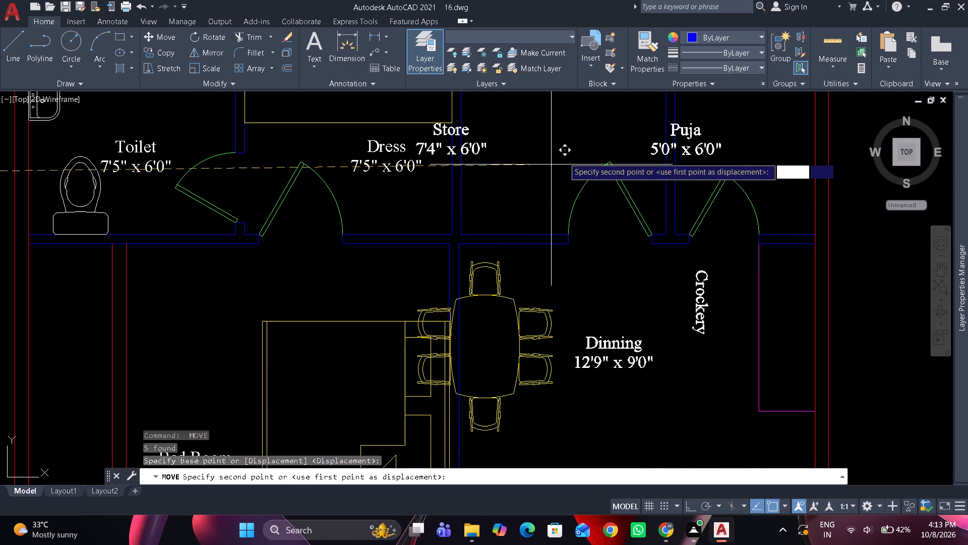
left_click(642, 152)
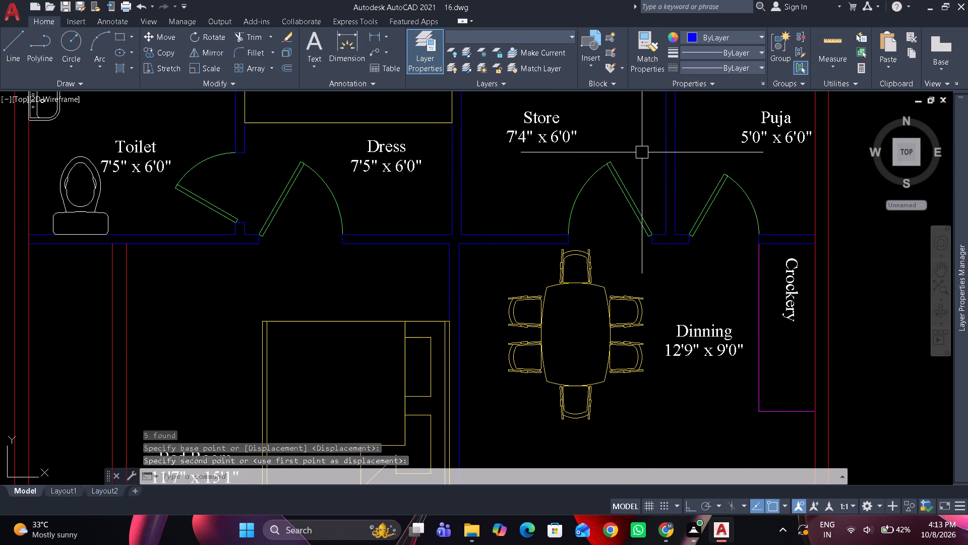
Shift the dining table set and its Dinning label down, away from the store room door.
scroll(639, 161, "down", 2)
middle_click_drag(506, 261, 423, 288)
scroll(540, 301, "up", 1)
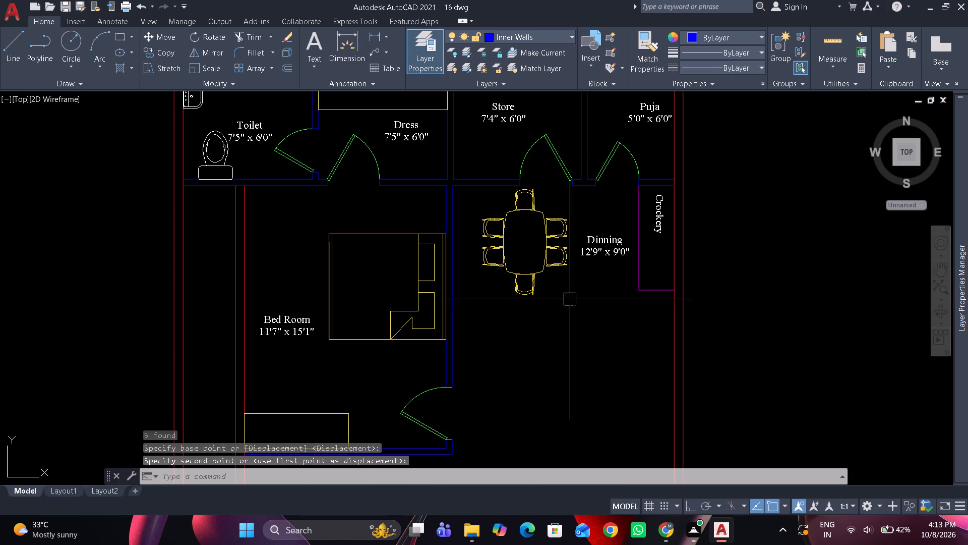
left_click_drag(603, 285, 579, 257)
left_click(558, 233)
left_click_drag(543, 240, 538, 268)
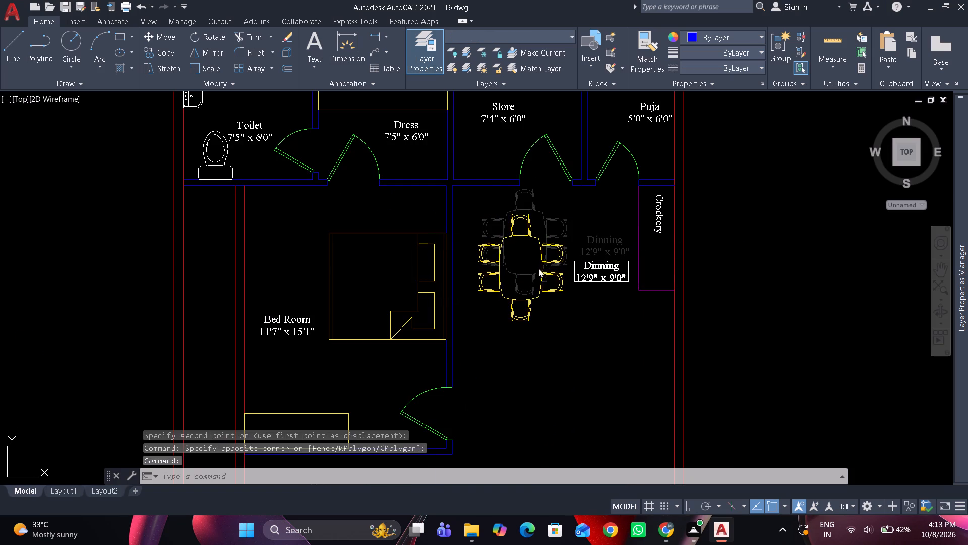
left_click_drag(538, 268, 535, 277)
Move the Crockery label down to the middle of the crockery unit.
scroll(630, 232, "up", 1)
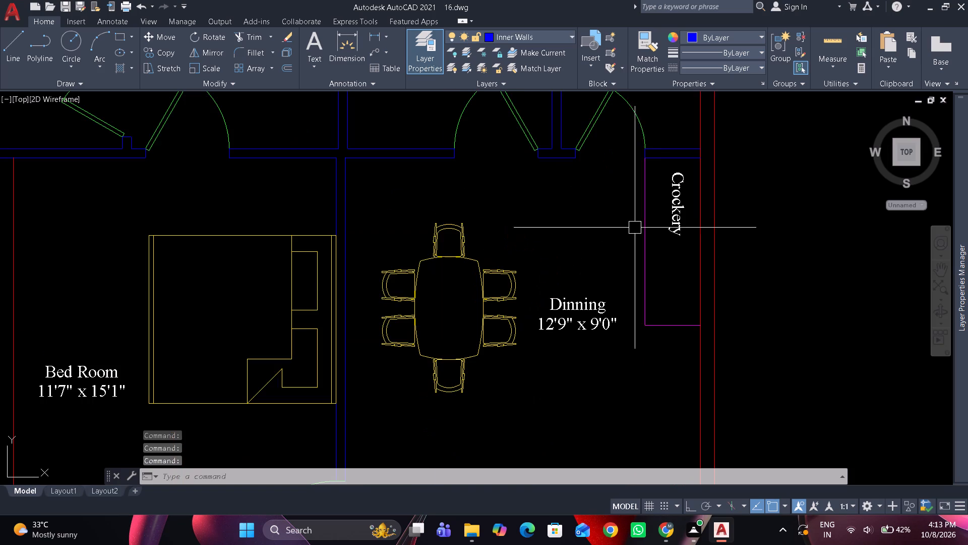
left_click(675, 188)
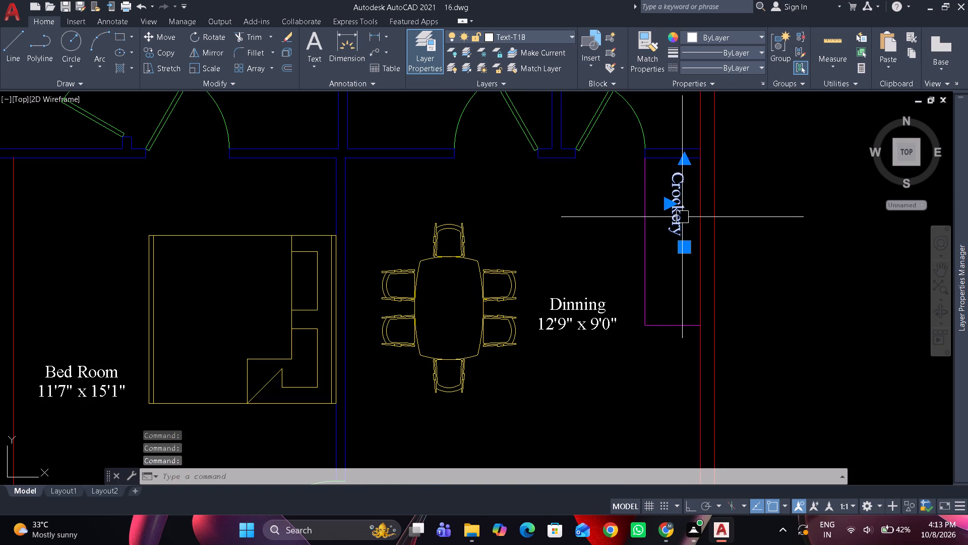
left_click_drag(680, 220, 676, 253)
Move the fridge, stove, sink, and the Lobby and Wash Area labels into the plan, placing the appliances below the dining area.
scroll(611, 241, "down", 4)
scroll(519, 300, "down", 1)
middle_click_drag(535, 318, 550, 333)
scroll(245, 426, "up", 1)
middle_click_drag(248, 423, 349, 366)
left_click_drag(349, 334, 312, 295)
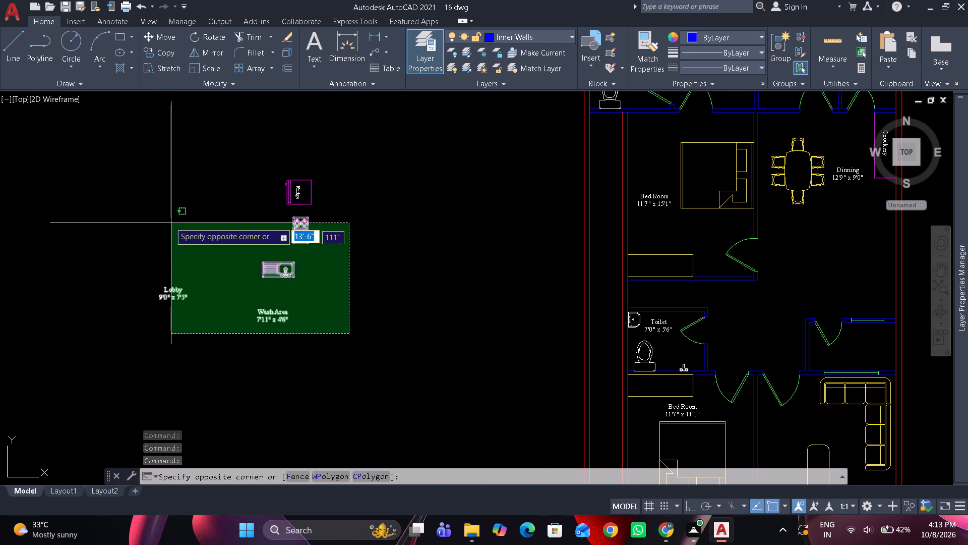
left_click(162, 217)
left_click_drag(335, 198, 297, 185)
left_click(250, 172)
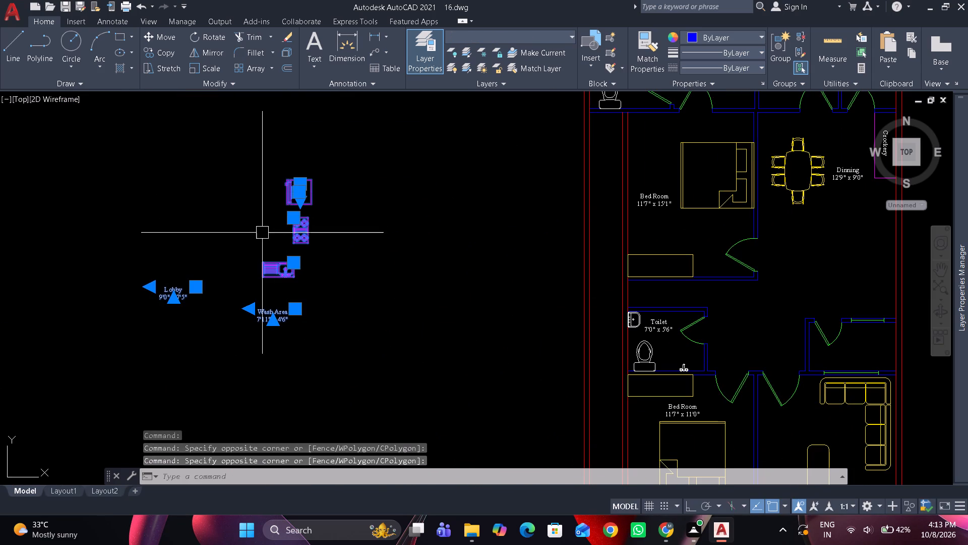
left_click_drag(304, 237, 855, 265)
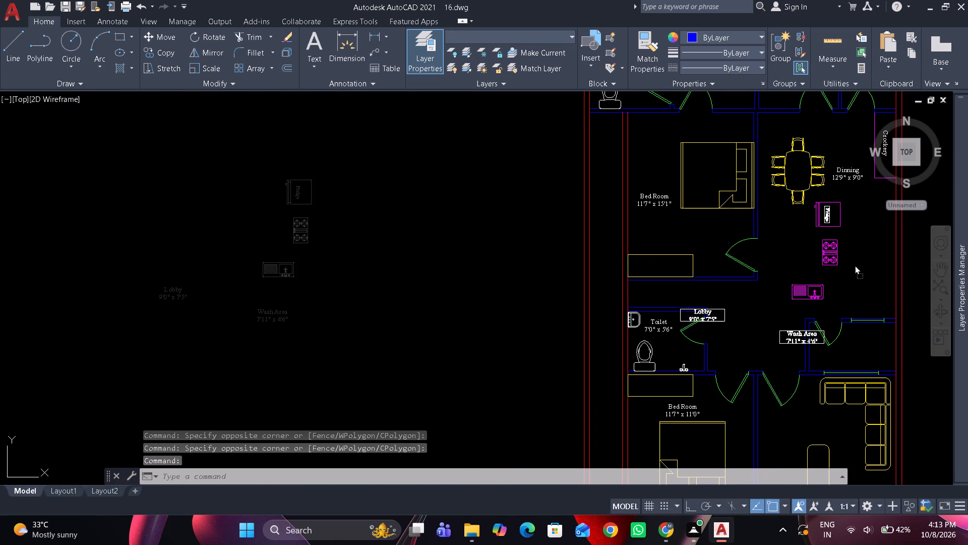
left_click_drag(855, 265, 891, 278)
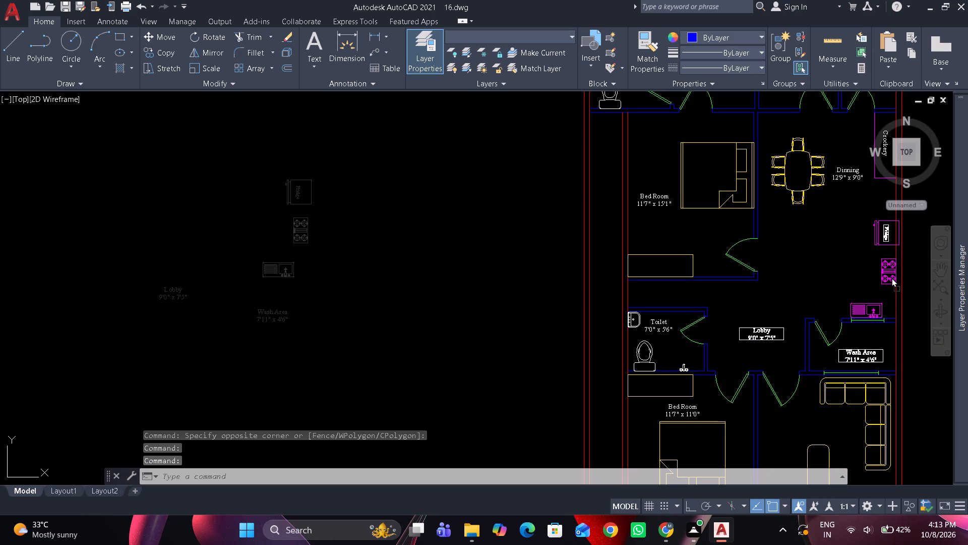
left_click_drag(891, 278, 885, 275)
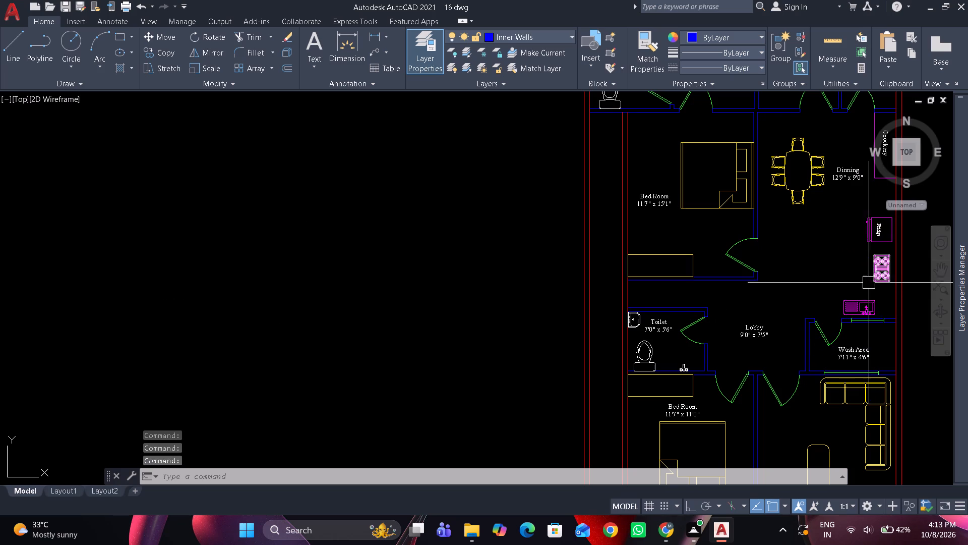
Nudge the stove and sink together slightly down and right, toward the kitchen's outer wall.
middle_click_drag(618, 272, 383, 299)
scroll(631, 307, "up", 2)
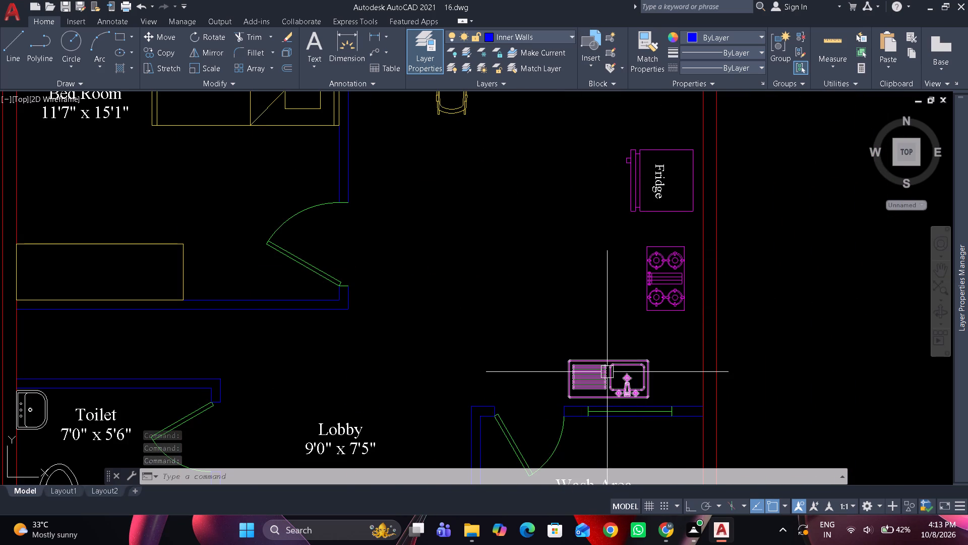
left_click(658, 284)
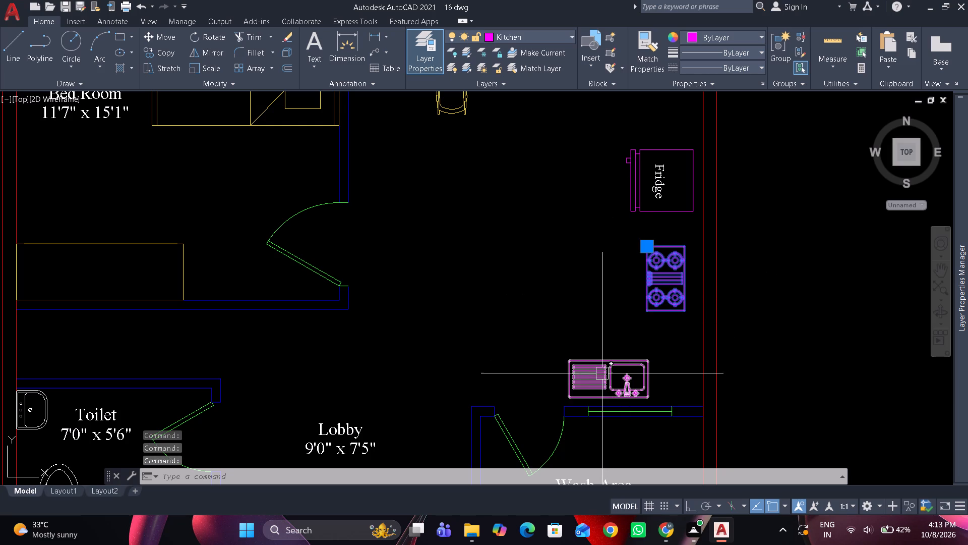
left_click(601, 373)
key("ctrl+Down")
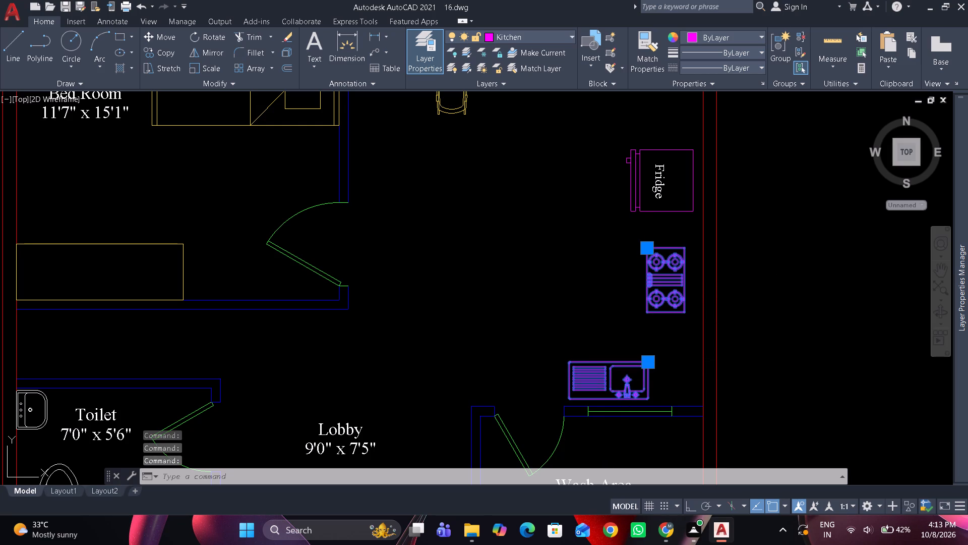
key("ctrl+Right")
key("ctrl+Right")
key("ctrl+Right")
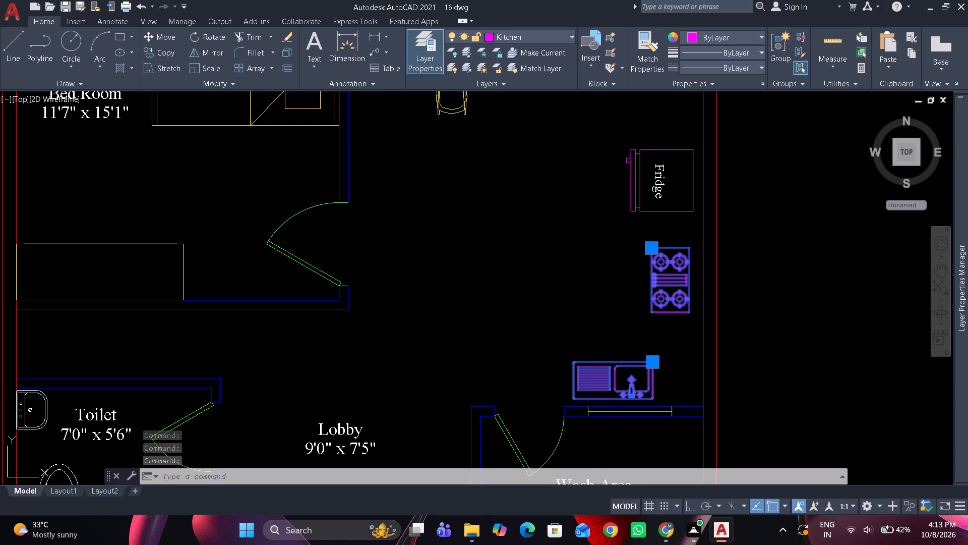
key("ctrl+Right")
key("Escape")
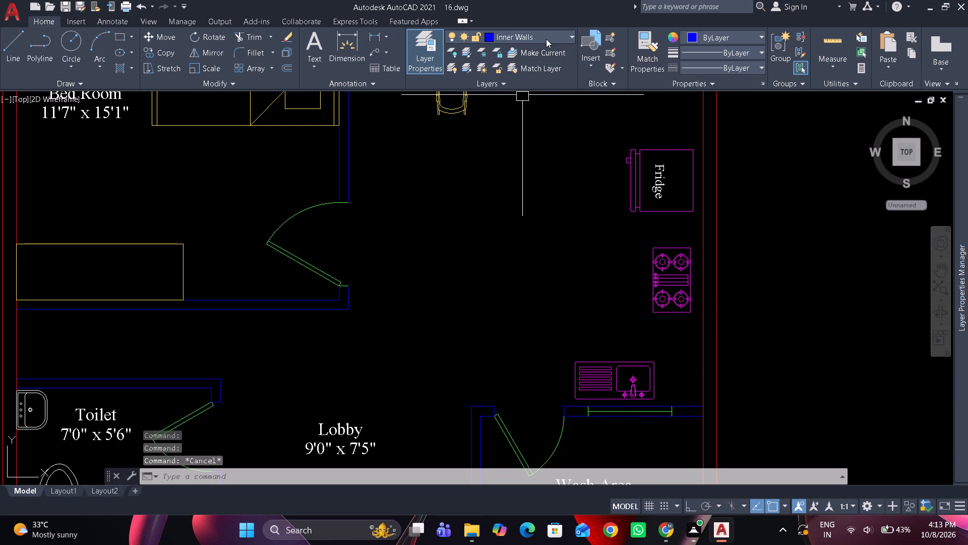
Make Kitchen the current layer and draw a 5' x 2' counter rectangle around the sink, along the wash area wall.
left_click(546, 39)
left_click(521, 143)
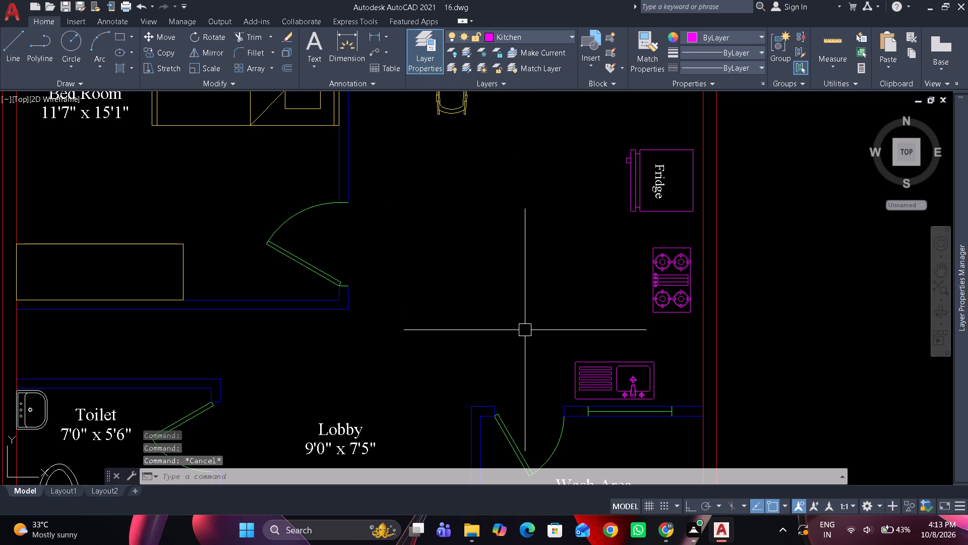
type("rec")
key("space")
middle_click_drag(540, 361, 492, 309)
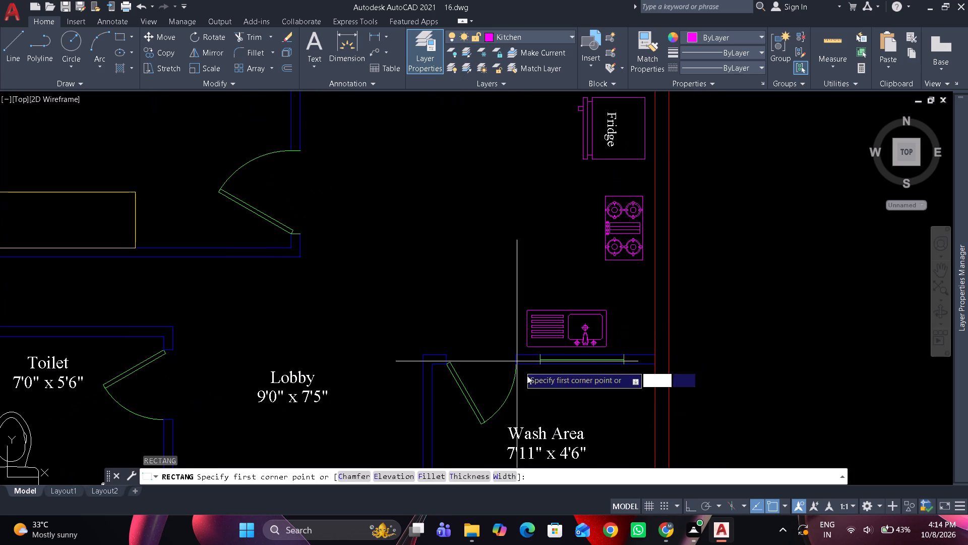
scroll(538, 387, "up", 3)
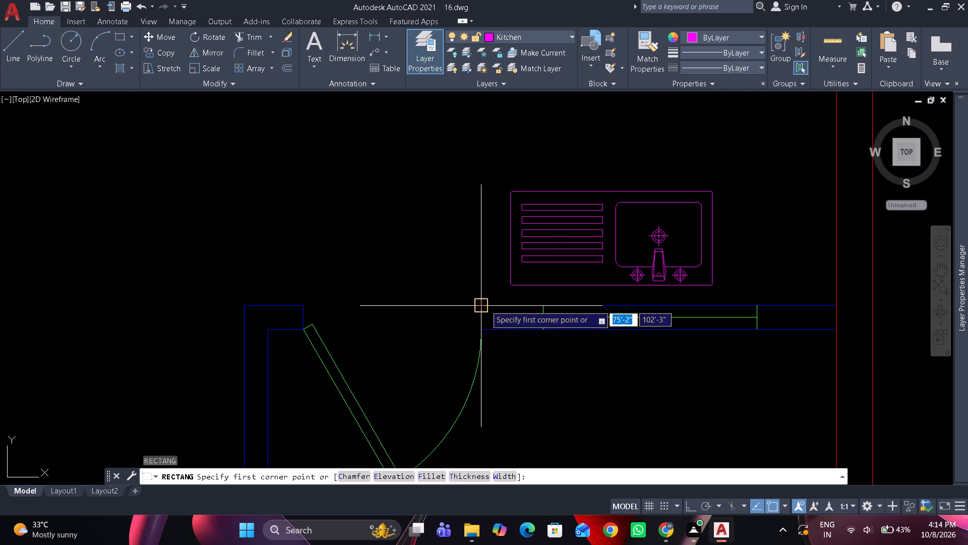
left_click_drag(485, 304, 485, 299)
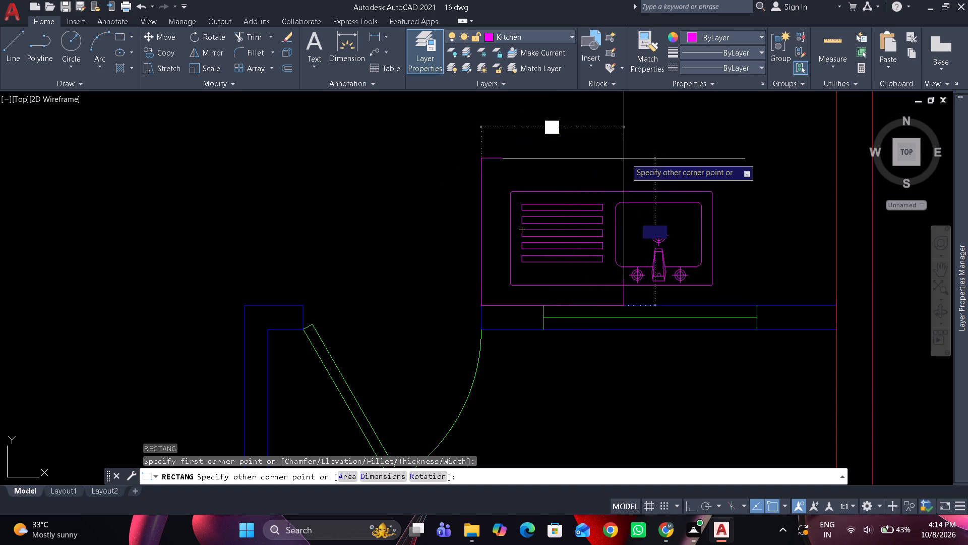
left_click(837, 165)
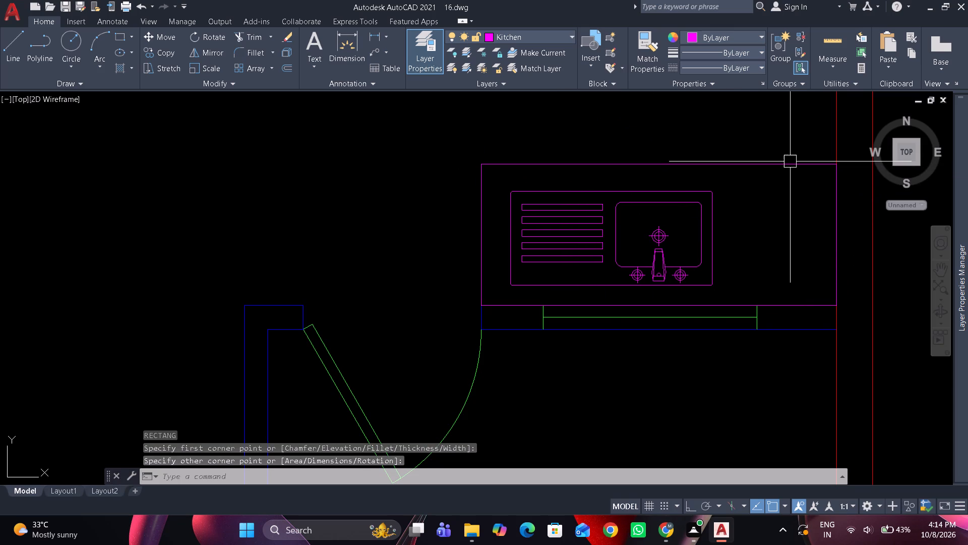
Explode the sink counter rectangle and erase its short edge lying on the outer wall.
left_click(790, 160)
type("x")
key("space")
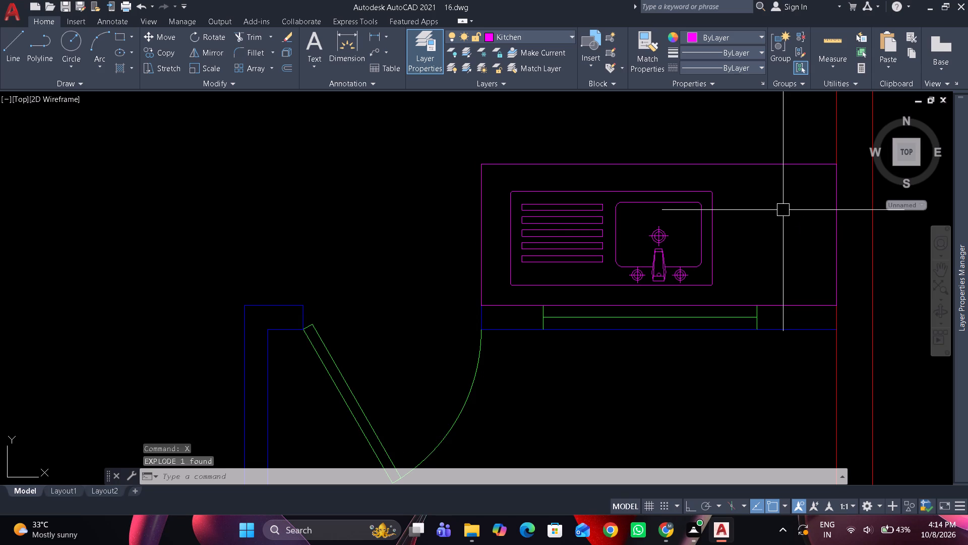
middle_click_drag(783, 210, 683, 269)
left_click_drag(733, 251, 729, 254)
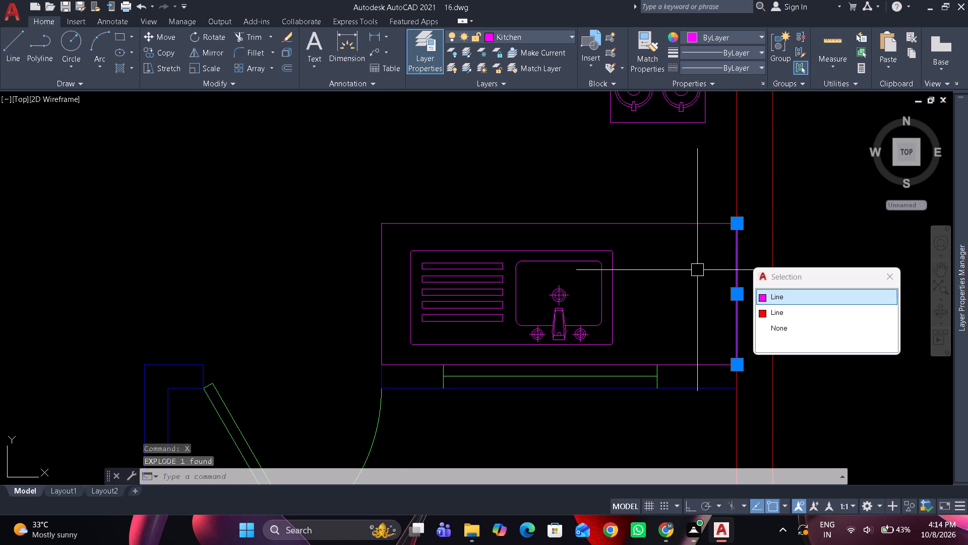
type("e")
key("space")
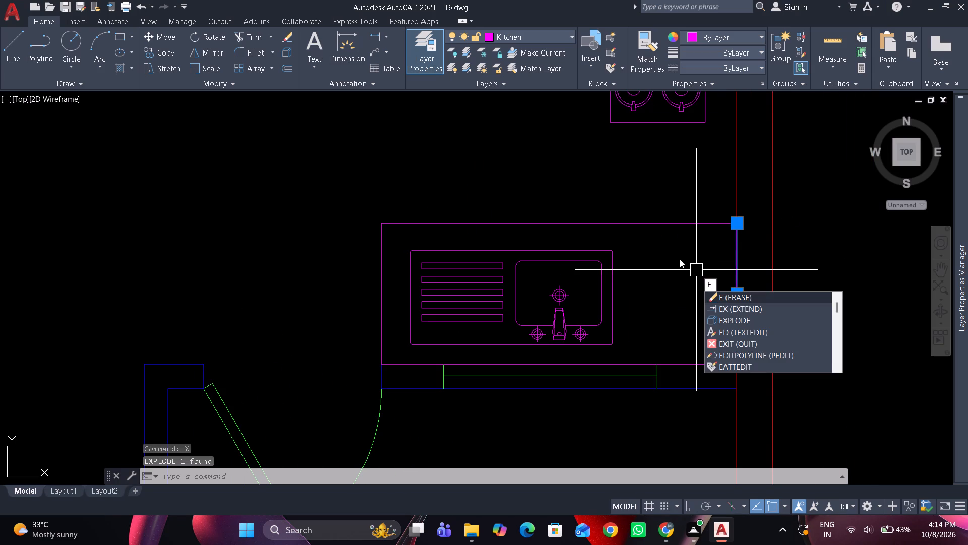
key("space")
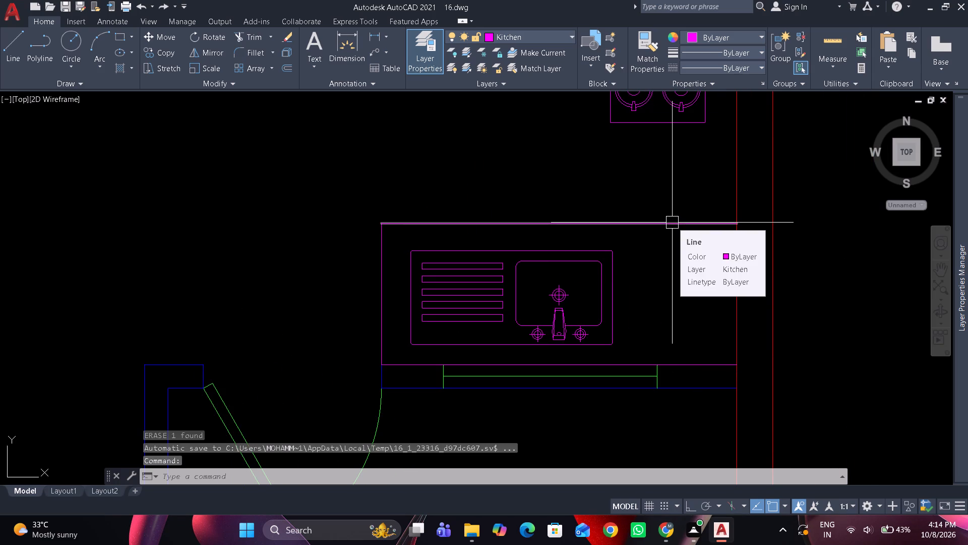
Draw a 2' wide, about 10'-11" long counter rectangle along the outer wall, from the sink counter up to the crockery unit.
type("rec")
key("space")
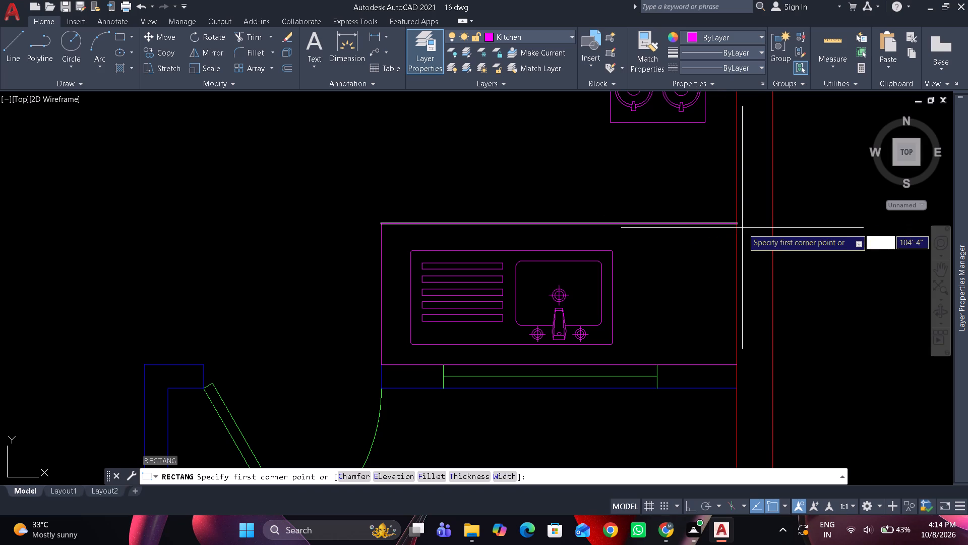
left_click(744, 228)
scroll(706, 181, "down", 2)
middle_click_drag(706, 181, 721, 354)
middle_click_drag(675, 225, 675, 415)
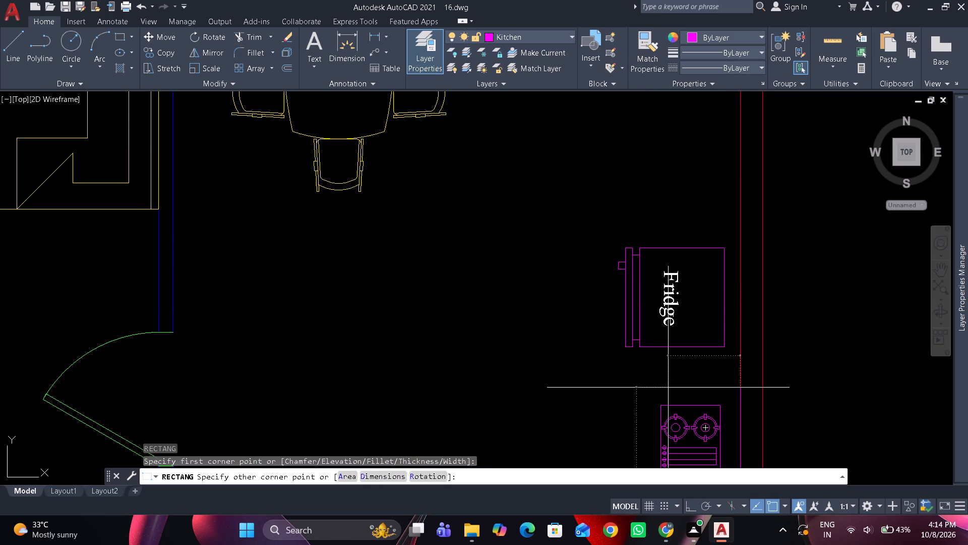
scroll(662, 228, "down", 1)
middle_click_drag(662, 230, 667, 258)
scroll(664, 217, "up", 1)
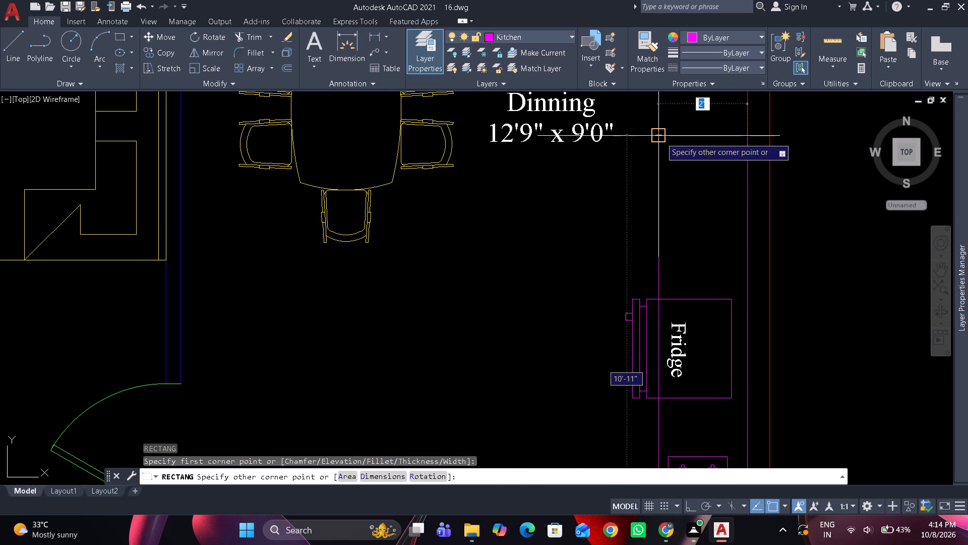
left_click(658, 134)
Shorten the long counter rectangle by pulling its upper end down about 2'-9" from the crockery unit, with Ortho on.
left_click(659, 147)
left_click(709, 134)
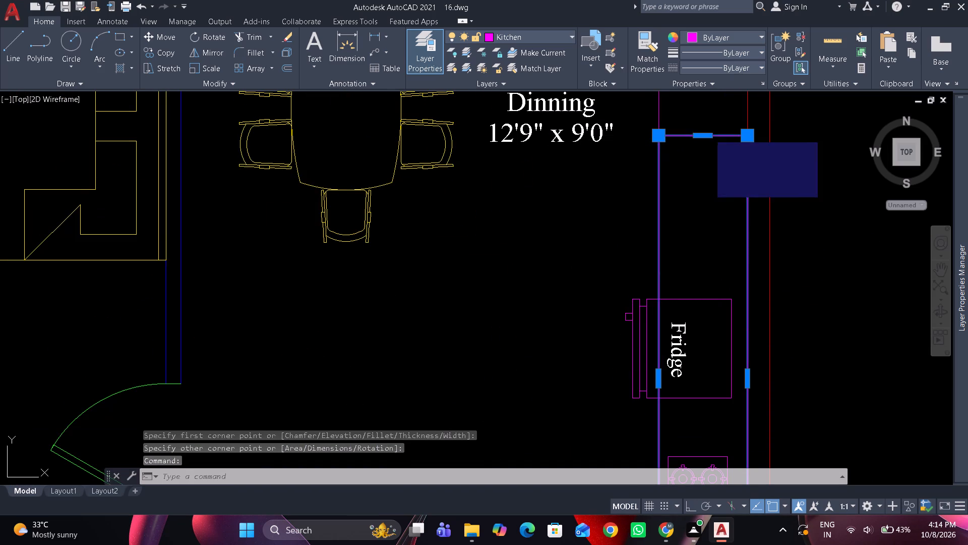
key("F8")
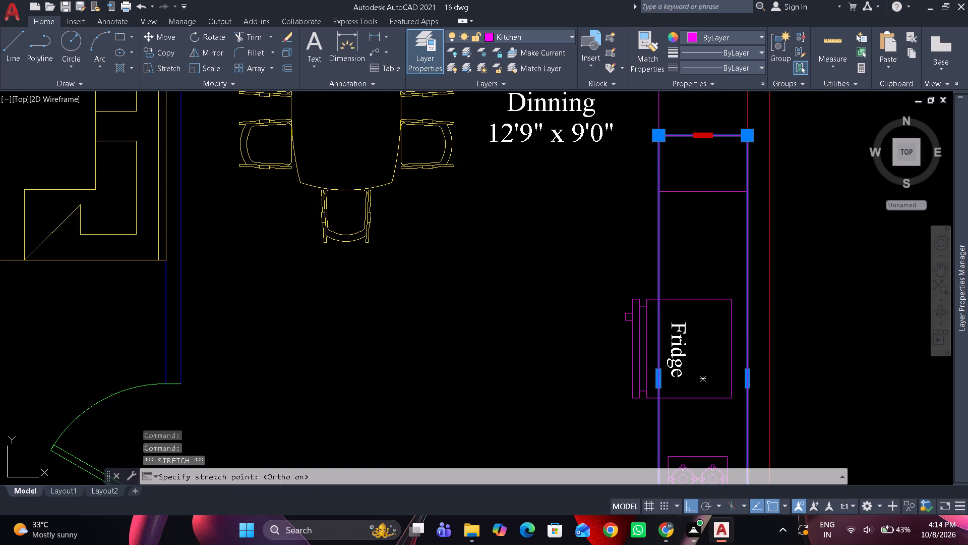
left_click(698, 257)
key("Escape")
Move the fridge and its label up into the gap between the crockery unit and the stove counter.
left_click(615, 289)
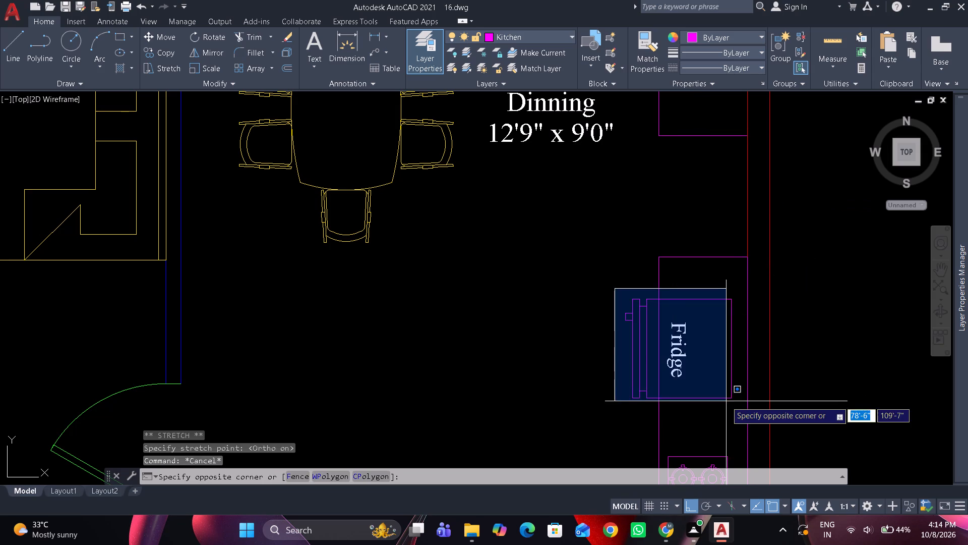
left_click_drag(735, 412, 732, 407)
left_click_drag(700, 401, 700, 363)
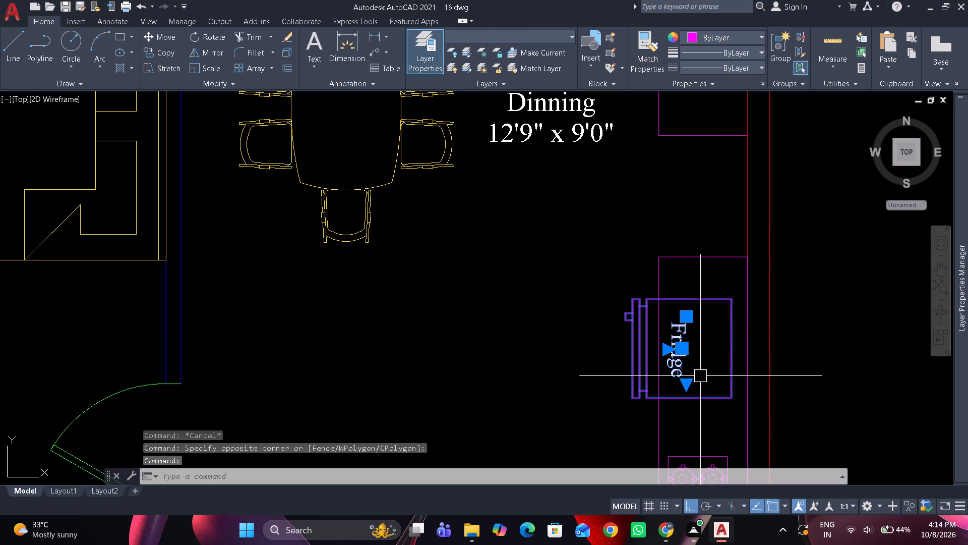
left_click_drag(700, 363, 714, 246)
Trim away the lines separating the stove counter from the sink counter.
scroll(702, 274, "down", 1)
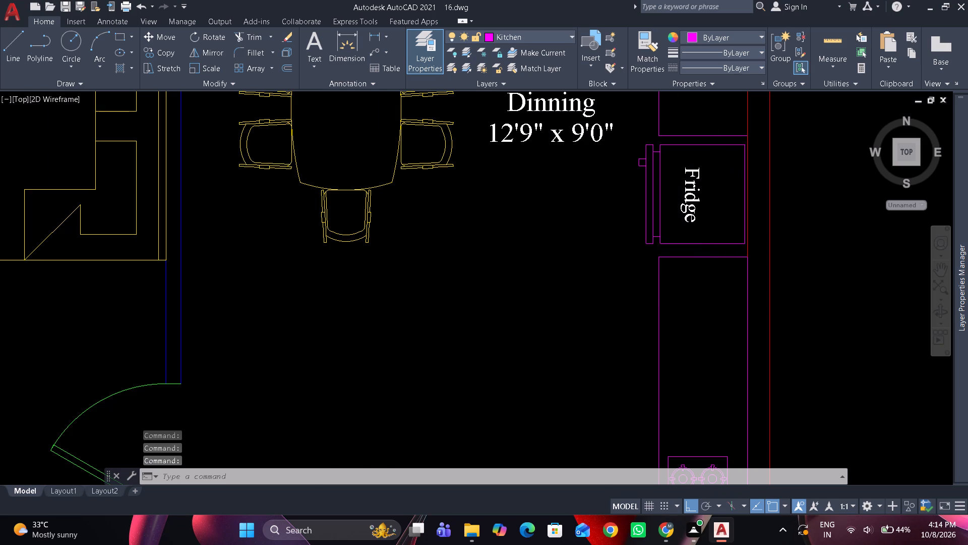
scroll(702, 274, "down", 1)
scroll(708, 427, "up", 2)
middle_click_drag(704, 419, 689, 331)
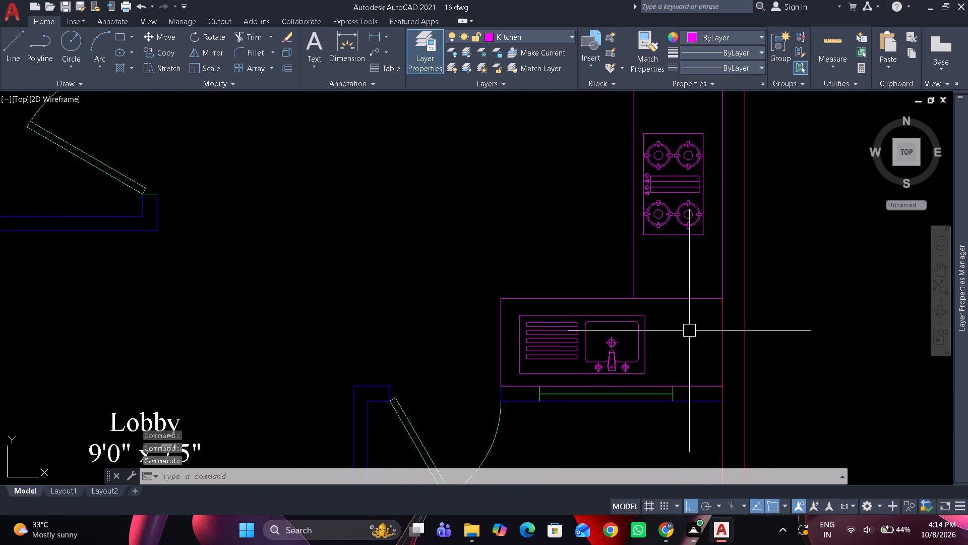
type("tr")
key("space")
left_click_drag(689, 319, 683, 280)
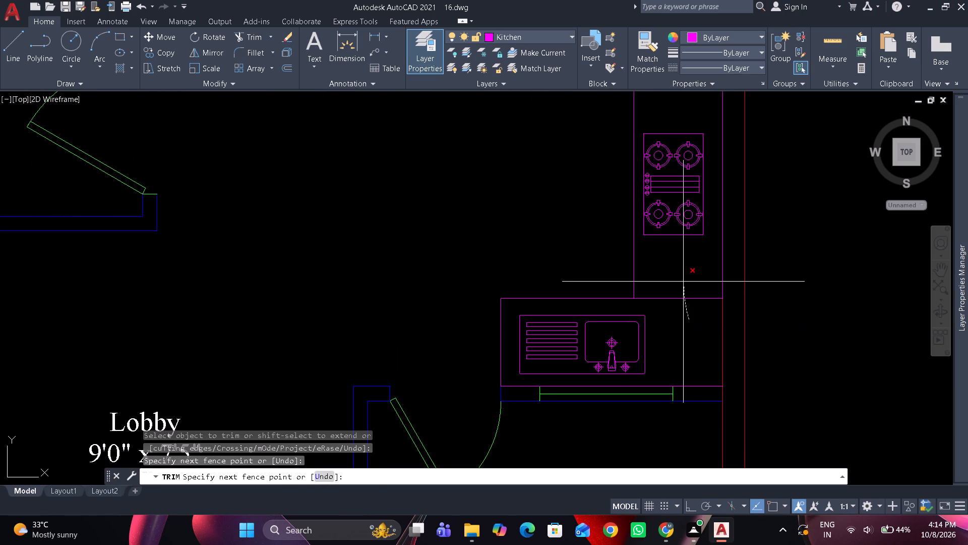
left_click_drag(683, 280, 683, 279)
key("space")
Stretch the stove counter's wall-side line down to the sink counter's lower corner at the outer wall.
left_click(728, 270)
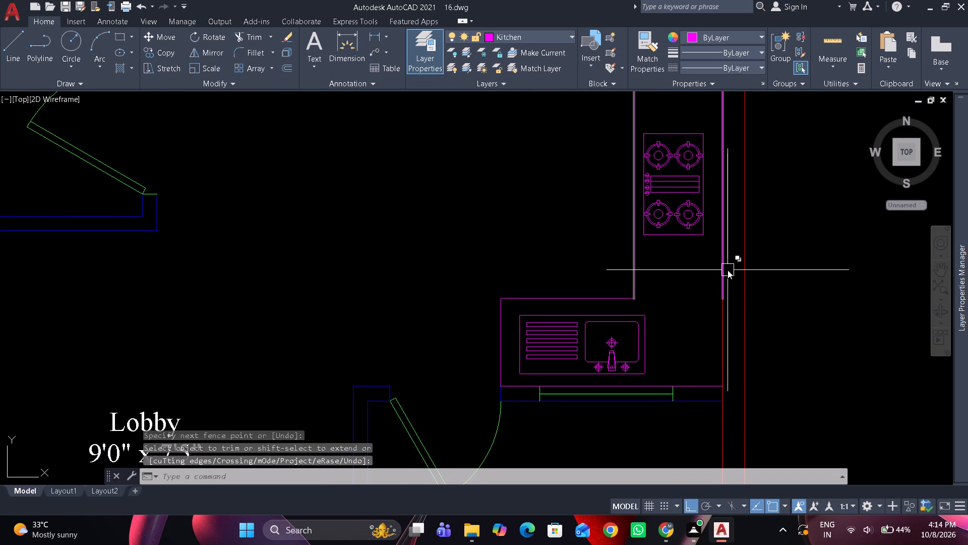
left_click(723, 297)
left_click(724, 392)
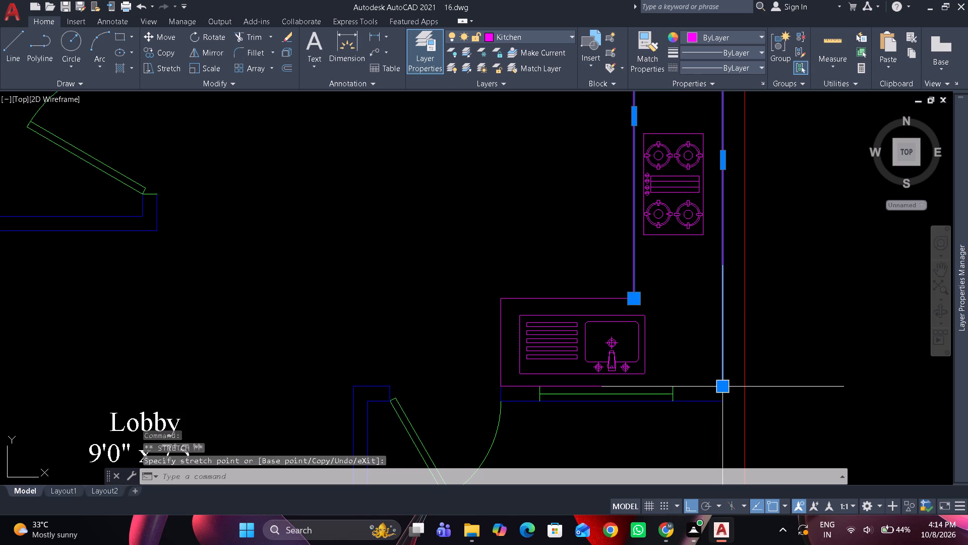
Join the stove counter outline with the sink counter's remaining edges into one L-shaped polyline.
left_click(705, 391)
left_click(587, 296)
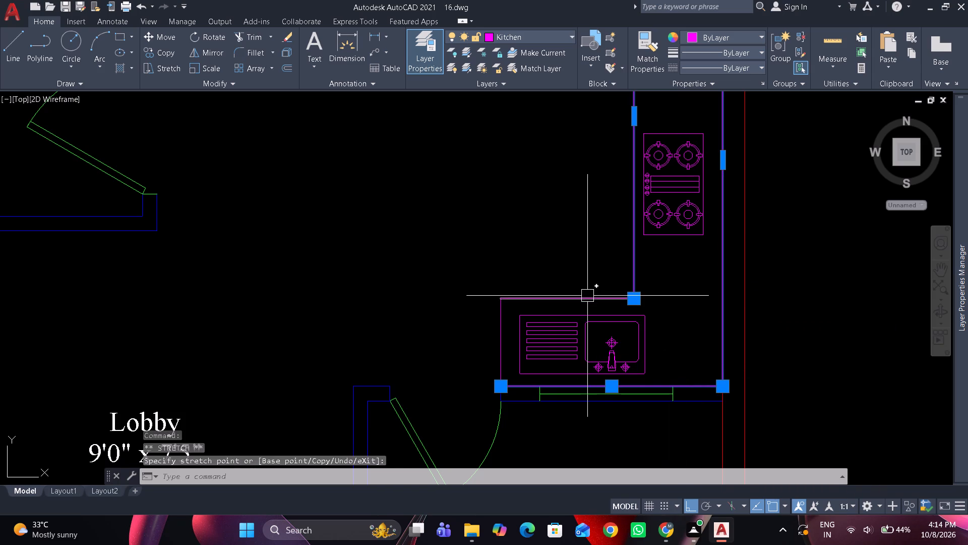
left_click(505, 338)
scroll(480, 236, "down", 1)
middle_click_drag(482, 249, 485, 416)
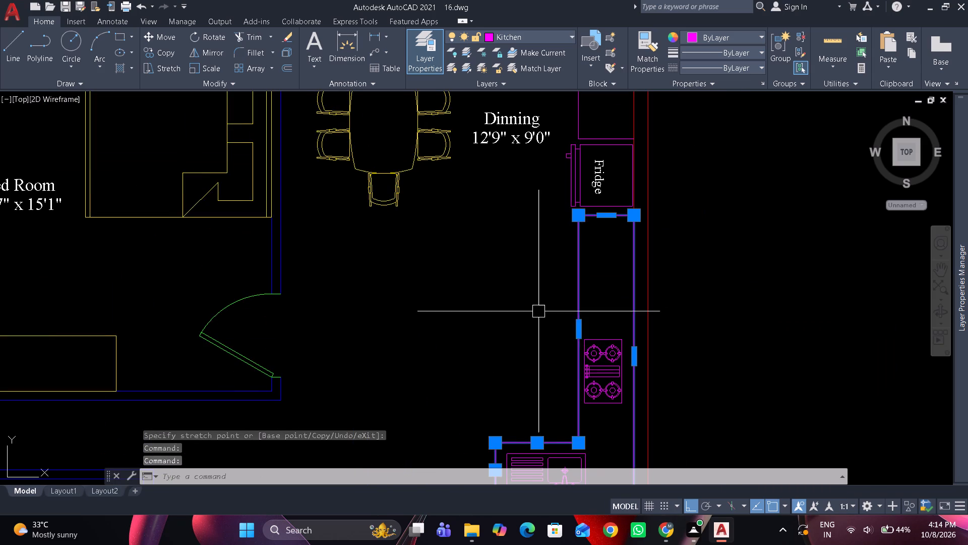
scroll(594, 233, "up", 1)
type("j")
key("space")
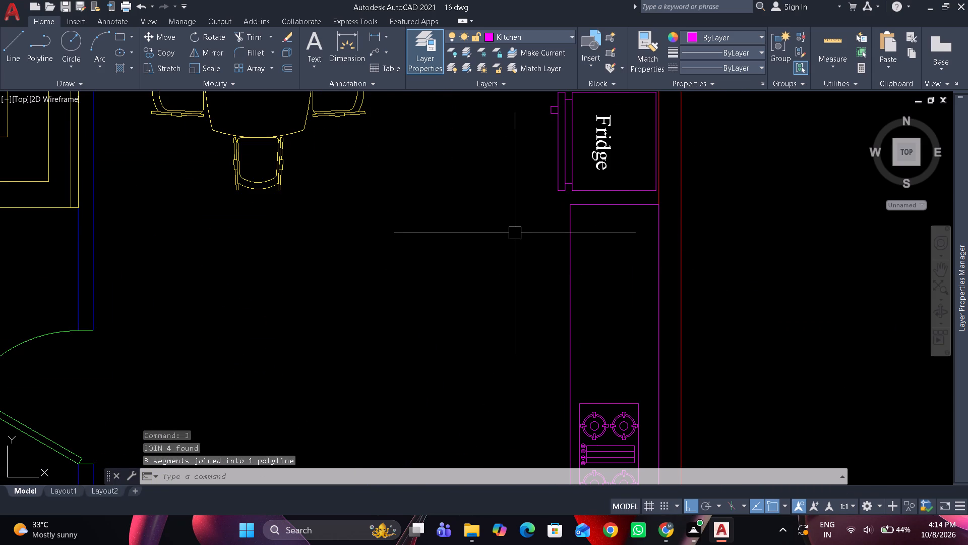
Move the stove up along the counter, closer to the fridge.
scroll(515, 232, "down", 2)
middle_click_drag(525, 264, 531, 285)
scroll(560, 324, "up", 1)
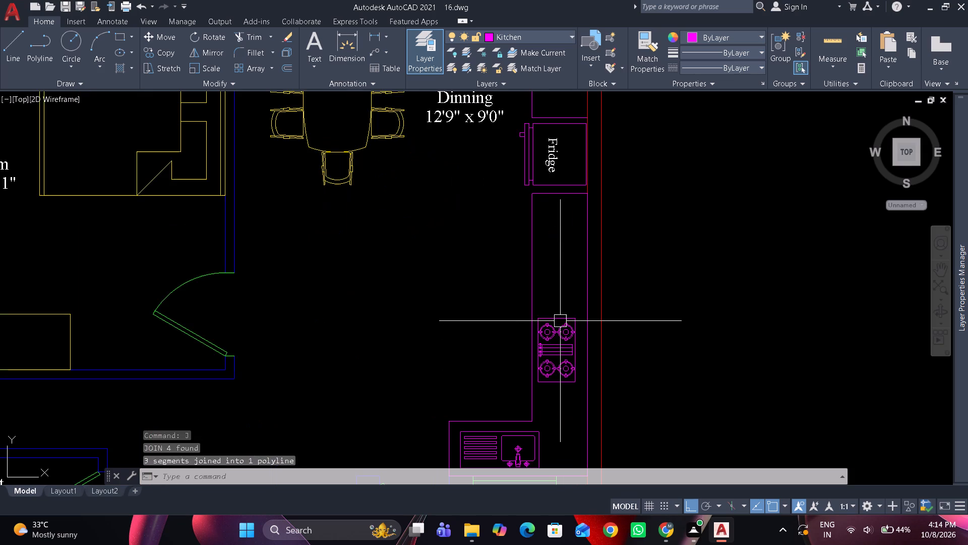
left_click_drag(560, 321, 560, 326)
left_click_drag(561, 346, 563, 288)
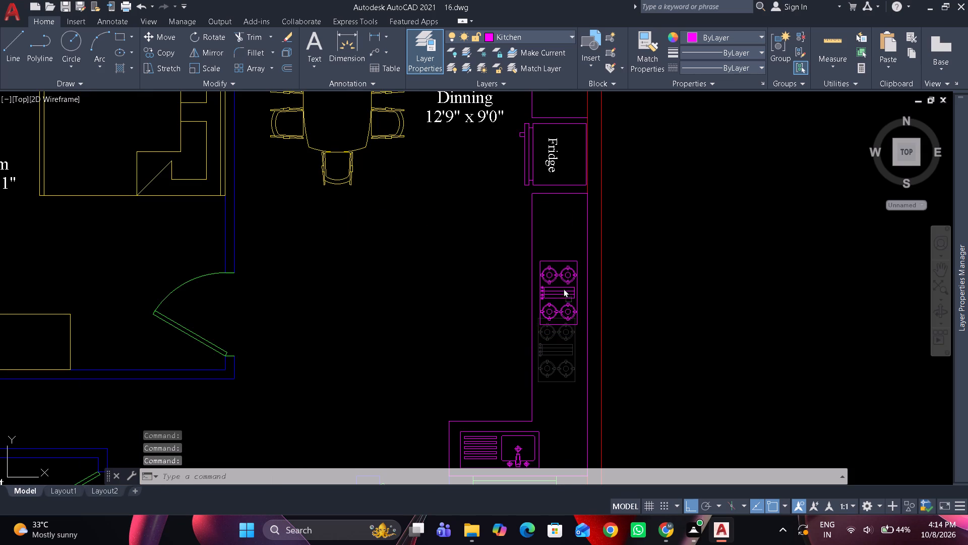
left_click_drag(563, 288, 564, 282)
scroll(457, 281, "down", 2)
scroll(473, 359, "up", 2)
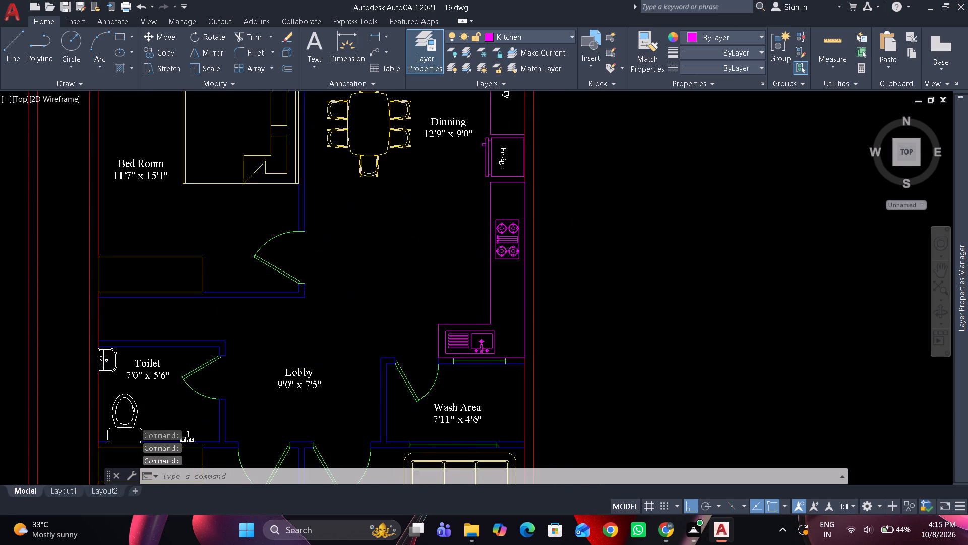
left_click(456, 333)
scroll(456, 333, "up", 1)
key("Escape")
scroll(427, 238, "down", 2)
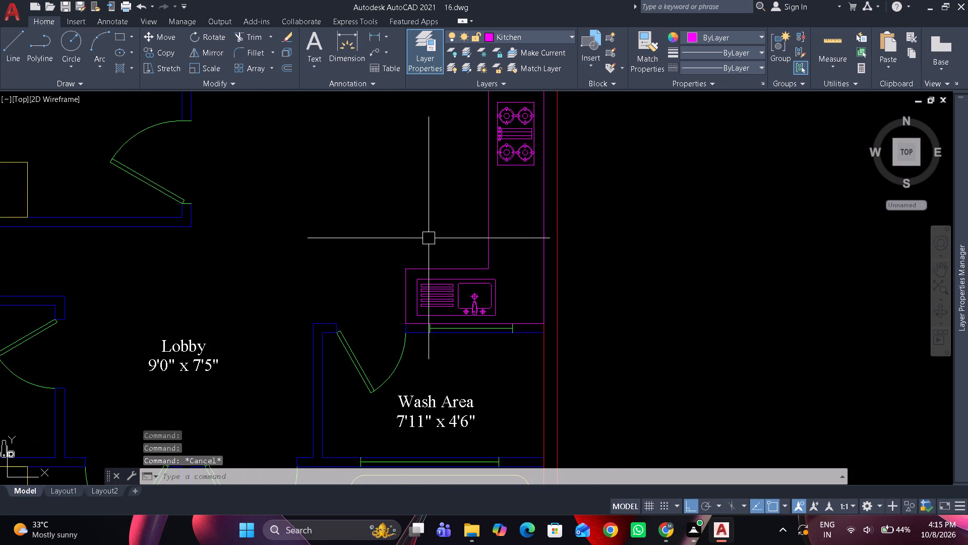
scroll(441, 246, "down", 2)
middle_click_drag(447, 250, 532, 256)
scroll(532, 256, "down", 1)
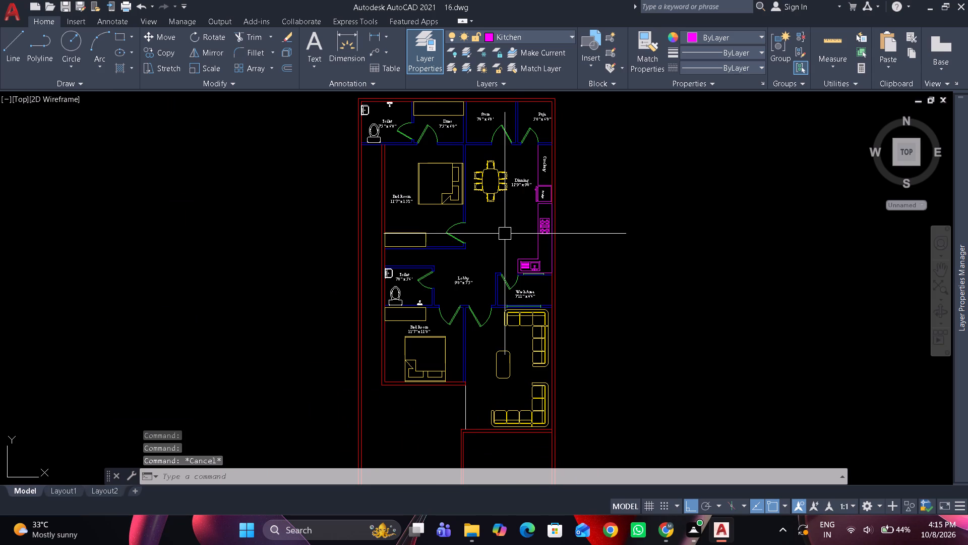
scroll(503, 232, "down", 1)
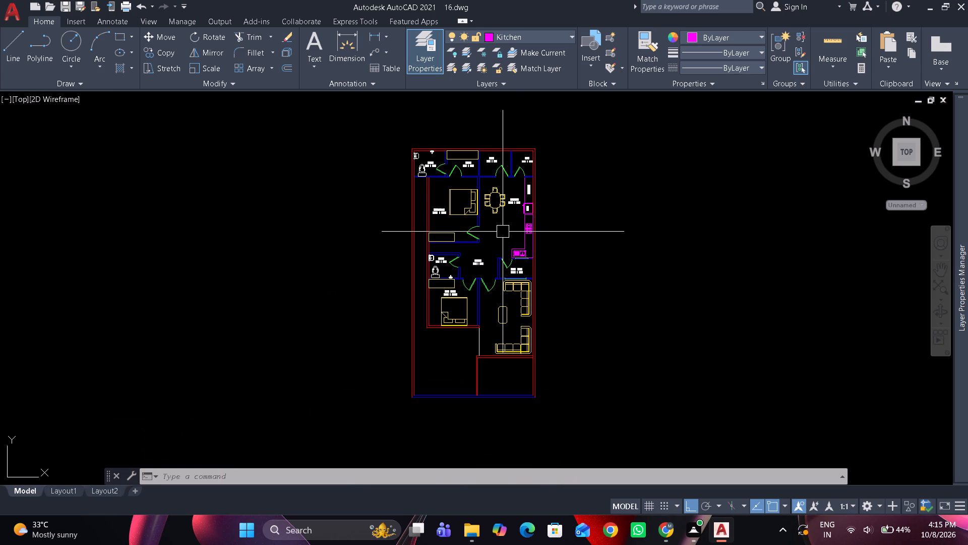
Offset the west line of the partition between the two front spaces 10" toward the west.
scroll(471, 399, "up", 5)
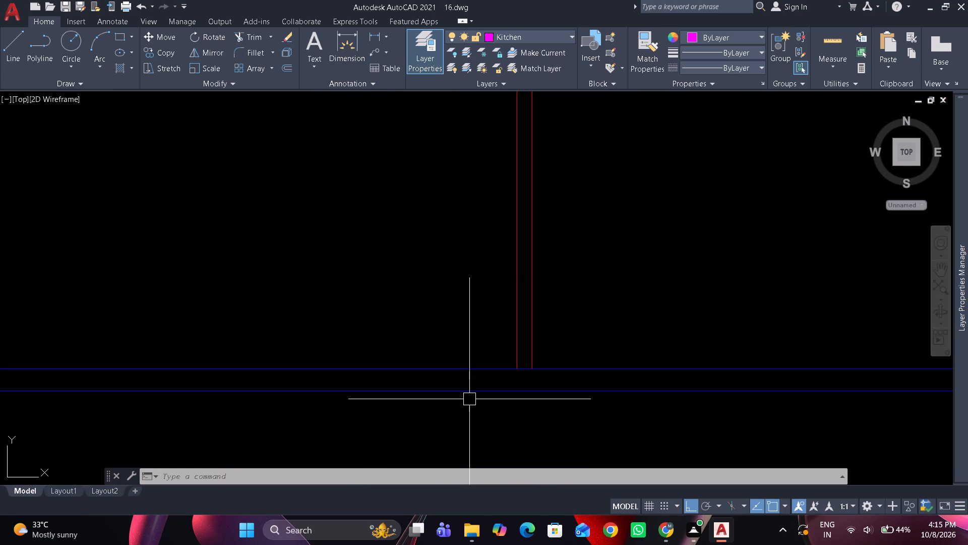
type("o")
key("space")
key("1")
key("0")
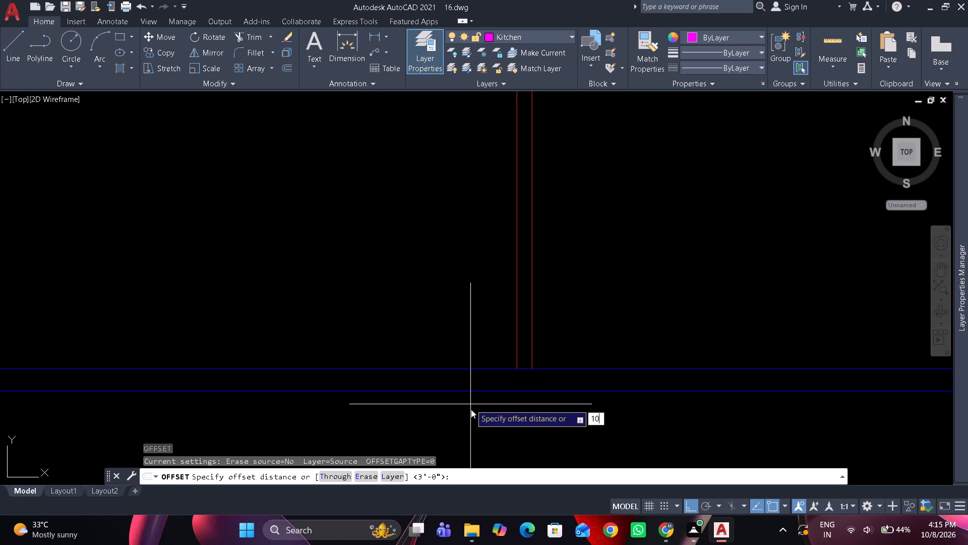
key("shift+quotedbl")
key("Return")
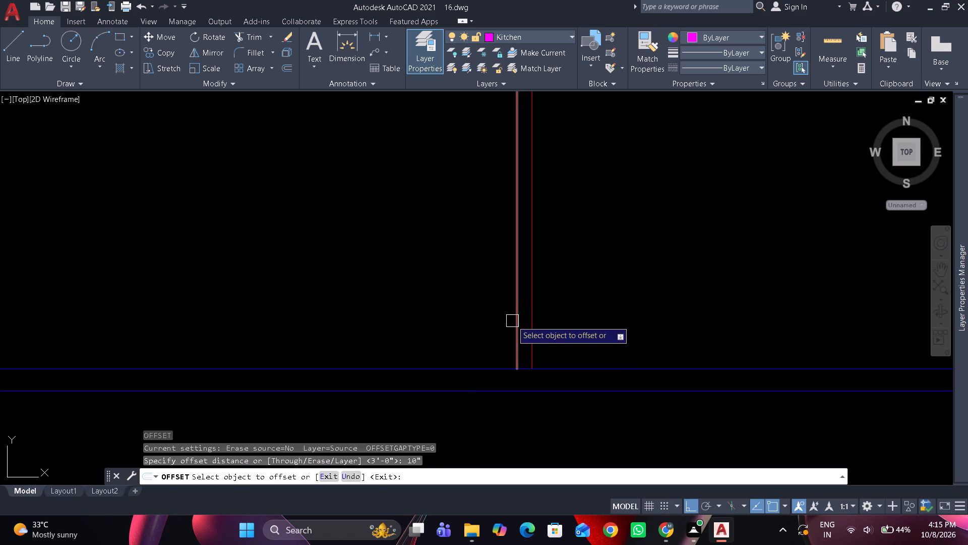
left_click_drag(512, 321, 472, 332)
left_click(423, 346)
key("space")
Extend the offset line across the front wall and trim off its upper part, leaving a short jamb within the wall thickness.
type("ex")
key("space")
left_click_drag(475, 339, 470, 340)
key("space")
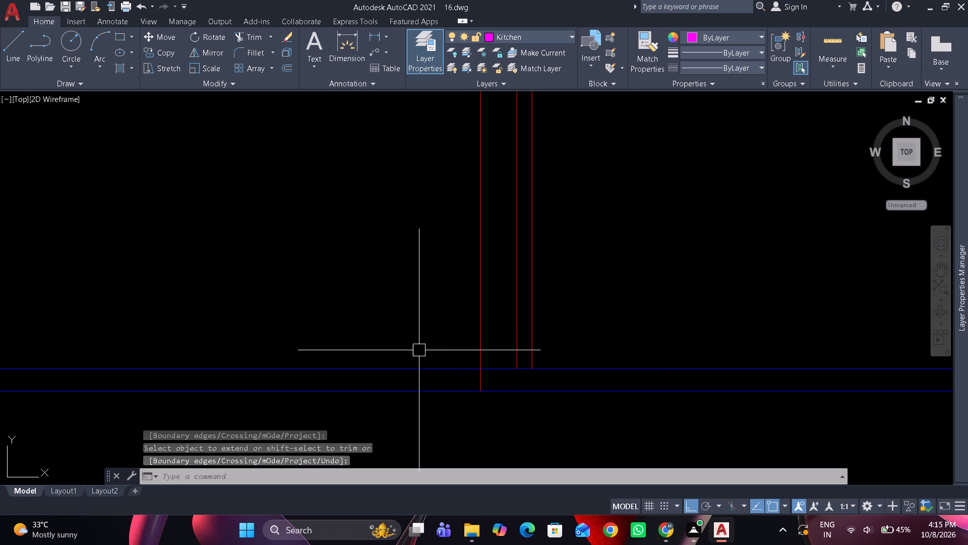
type("tr")
key("space")
left_click(479, 310)
key("space")
scroll(407, 344, "down", 2)
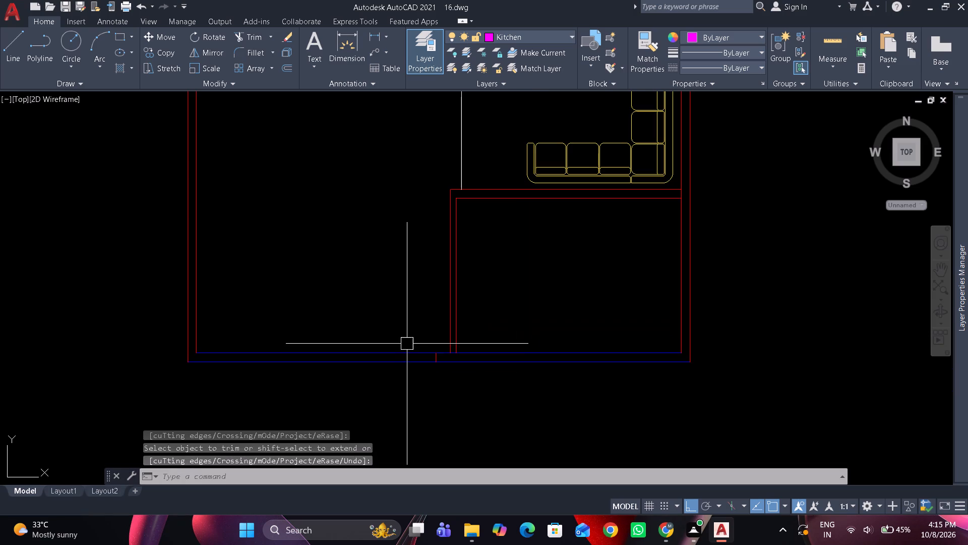
Move both front wall lines to the Outer Walls layer.
left_click_drag(402, 339, 379, 376)
left_click_drag(370, 395, 373, 382)
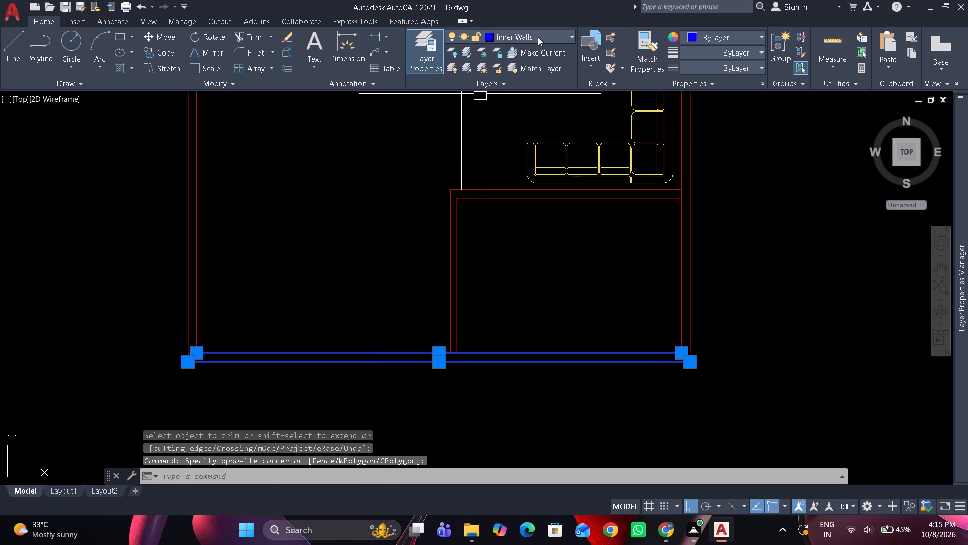
left_click(538, 37)
left_click(522, 155)
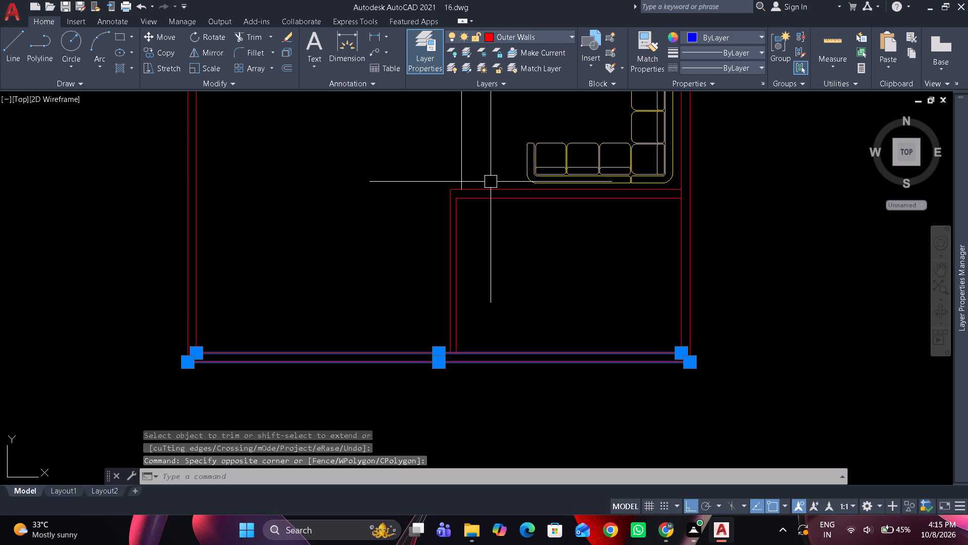
key("Escape")
key("Escape")
key("Escape")
Offset the short jamb line in the front wall 10' to the west to mark the opening's other side.
type("o")
key("space")
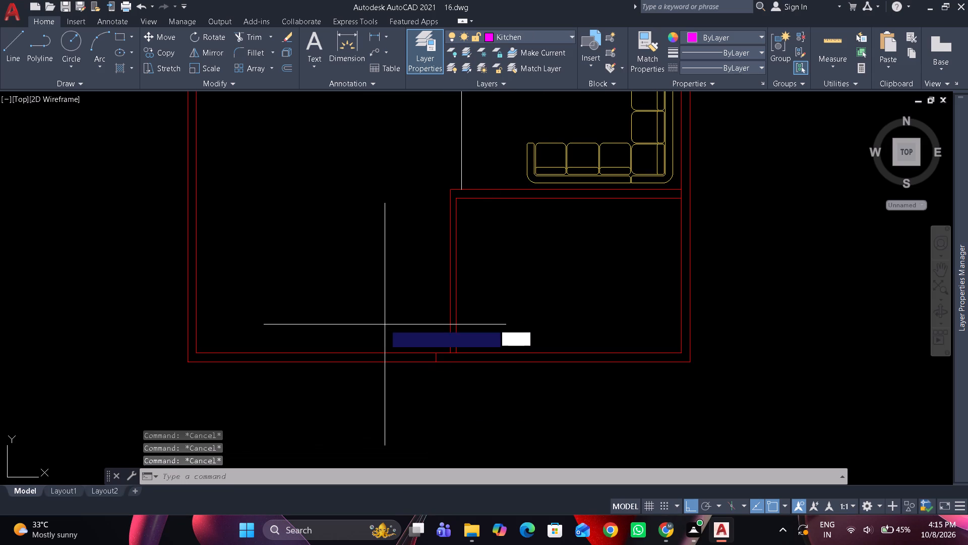
key("1")
key("0")
key("apostrophe")
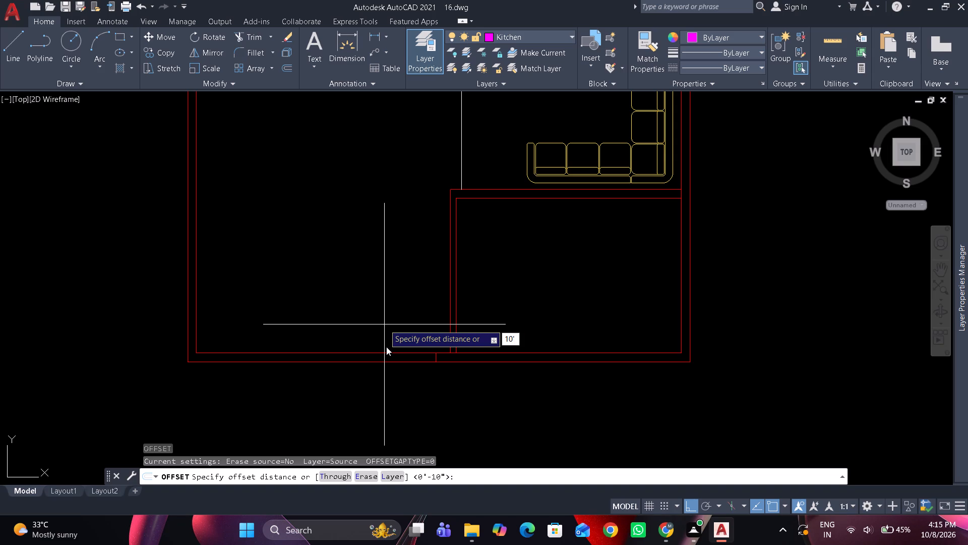
key("space")
scroll(414, 355, "up", 3)
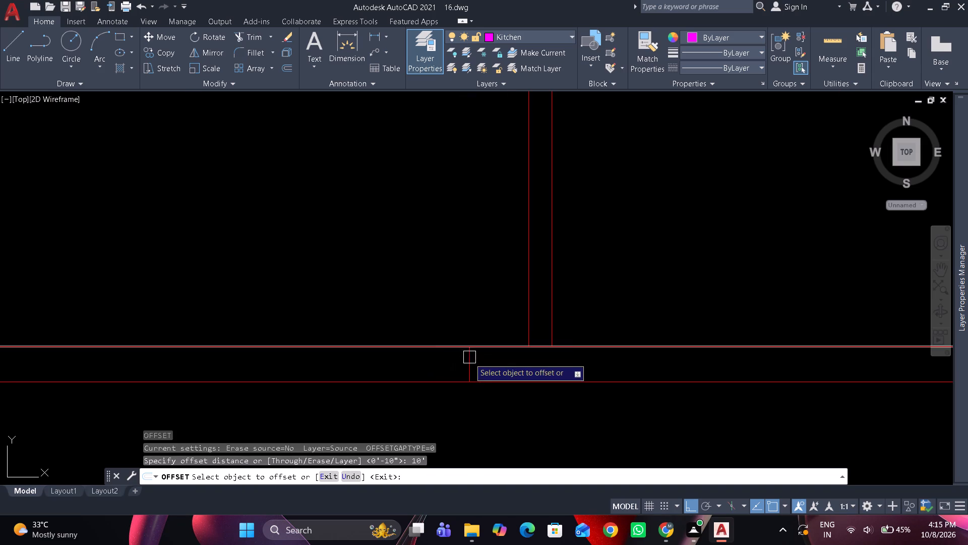
left_click(469, 366)
scroll(442, 364, "down", 3)
left_click(391, 304)
key("space")
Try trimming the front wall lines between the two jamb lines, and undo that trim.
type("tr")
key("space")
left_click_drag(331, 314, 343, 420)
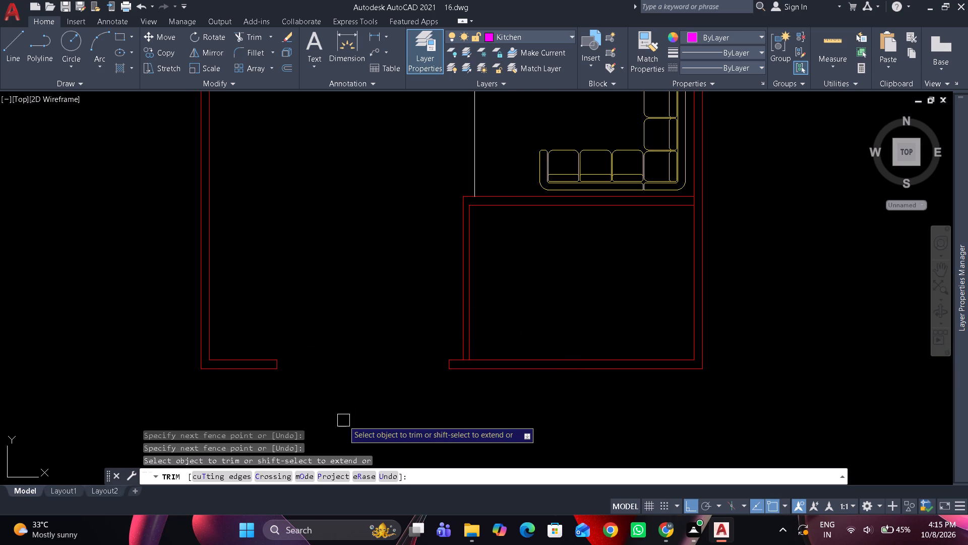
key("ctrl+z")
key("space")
Make layer 0 the current layer.
scroll(359, 294, "down", 3)
middle_click_drag(359, 294, 380, 345)
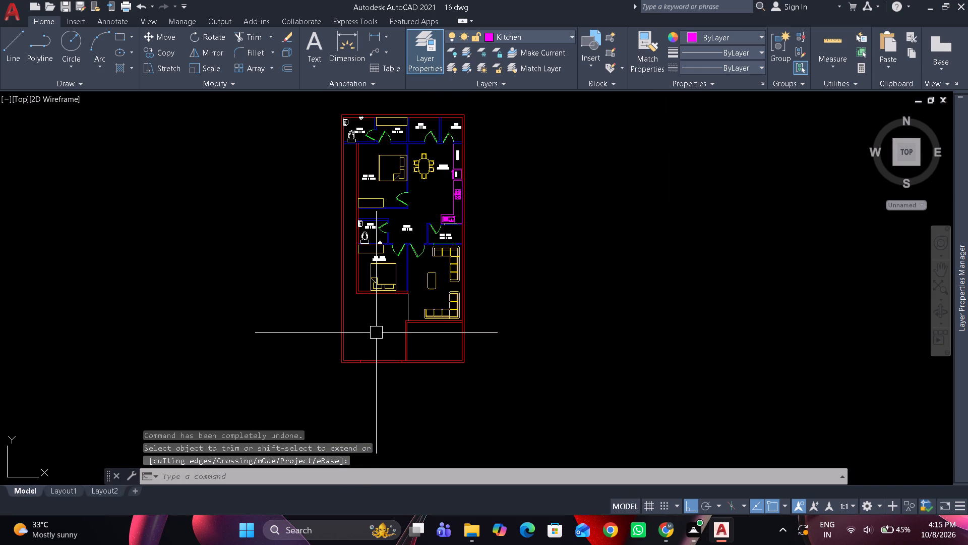
scroll(339, 267, "up", 4)
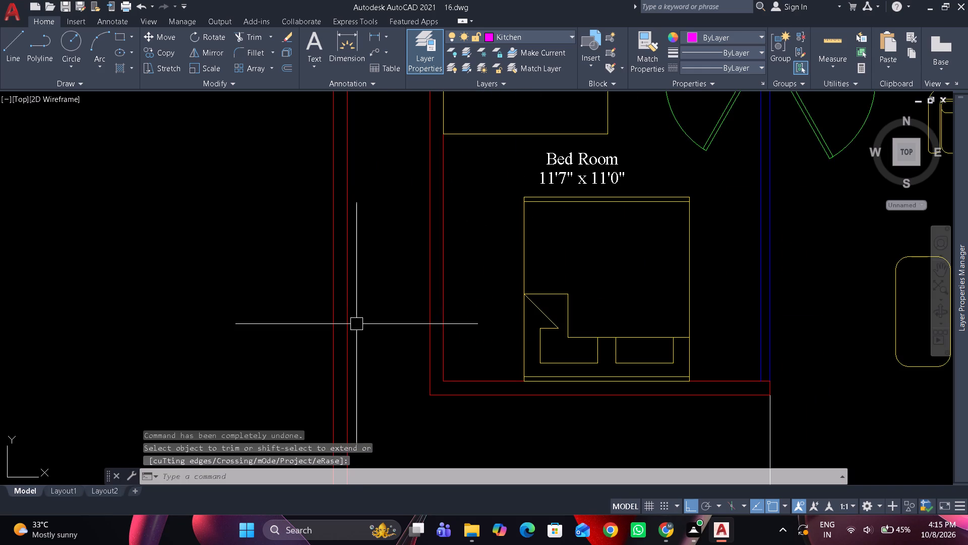
left_click(534, 37)
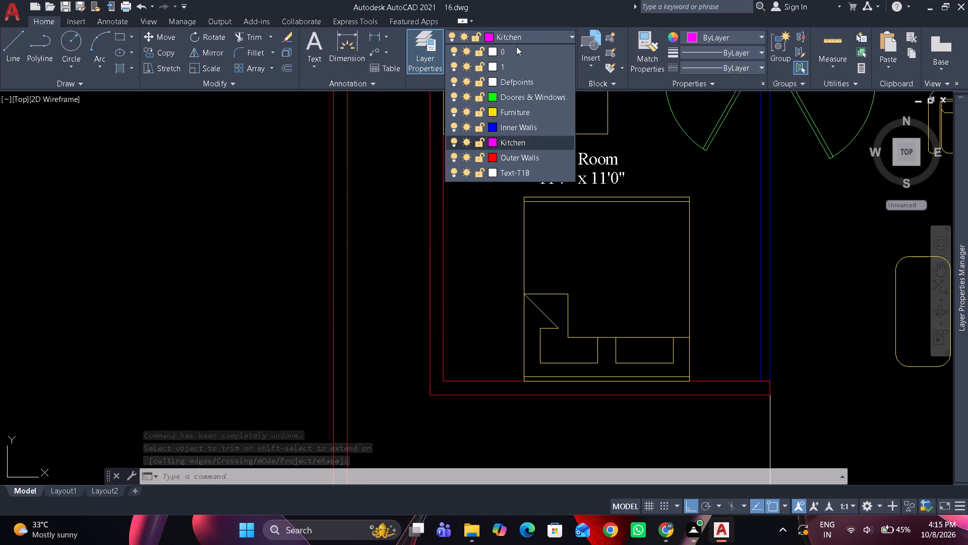
left_click(514, 47)
key("Escape")
key("Escape")
key("Escape")
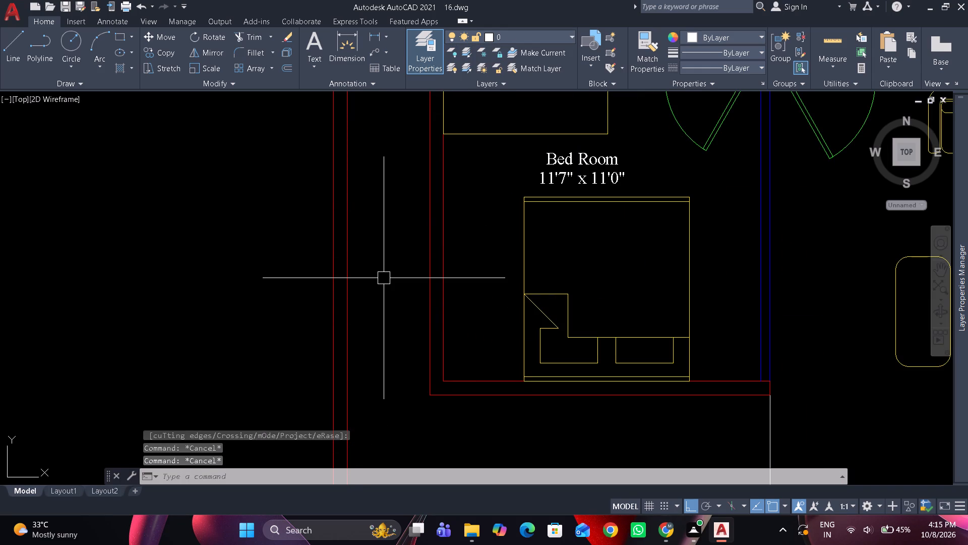
Save the drawing and regenerate the display of the whole plan.
key("ctrl+s")
middle_click(405, 255)
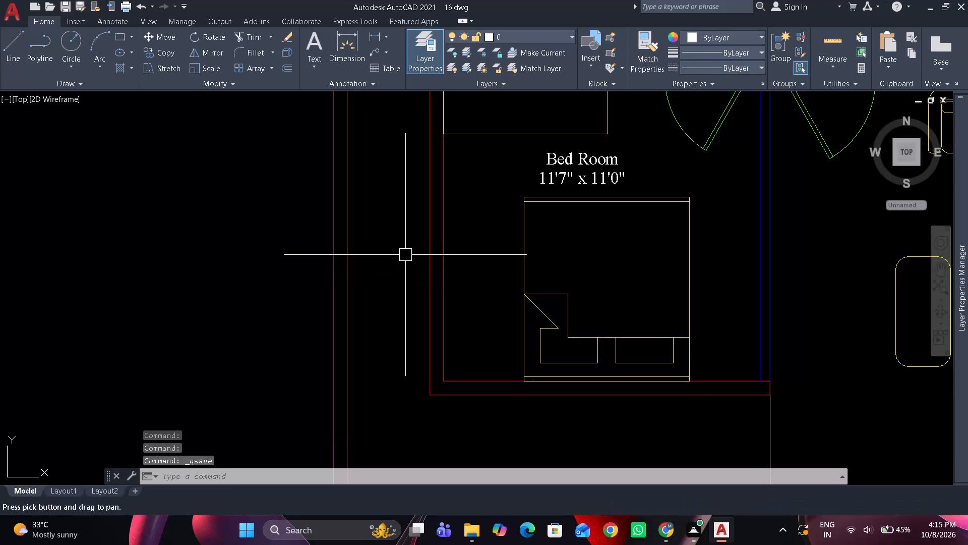
middle_click(405, 255)
key("r")
type("e")
key("space")
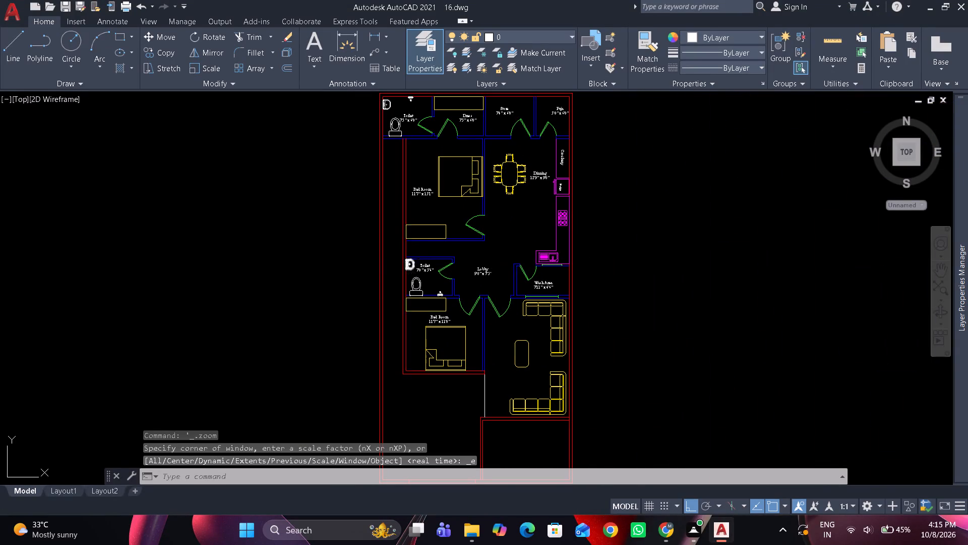
Draw a horizontal line from the lower bedroom's southwest outer corner across the side passage to the boundary wall's inner face.
key("l")
key("space")
scroll(375, 408, "up", 4)
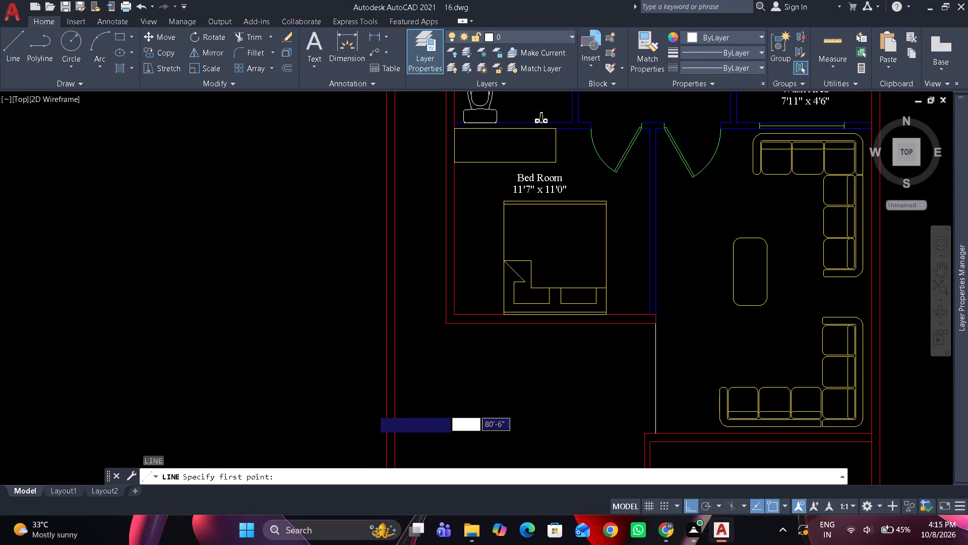
left_click(552, 198)
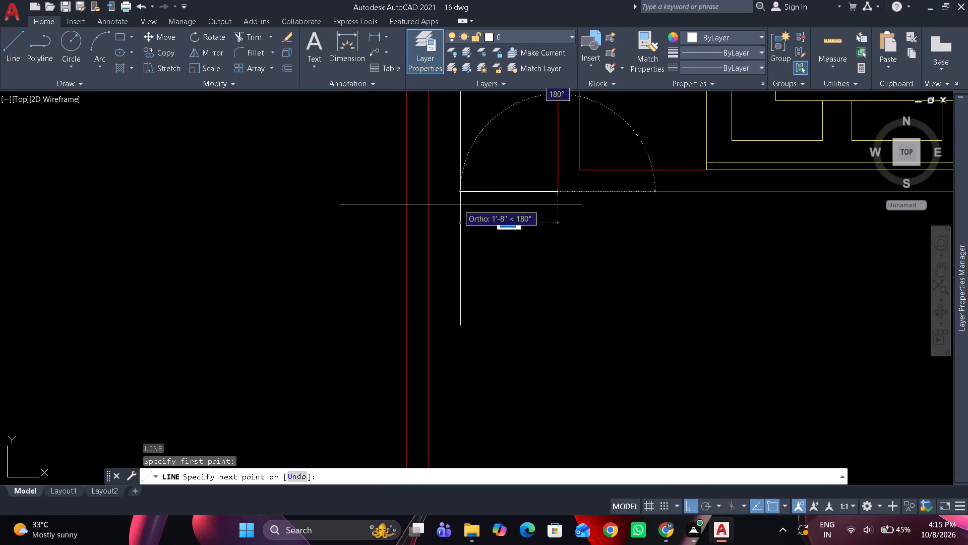
left_click(430, 194)
key("space")
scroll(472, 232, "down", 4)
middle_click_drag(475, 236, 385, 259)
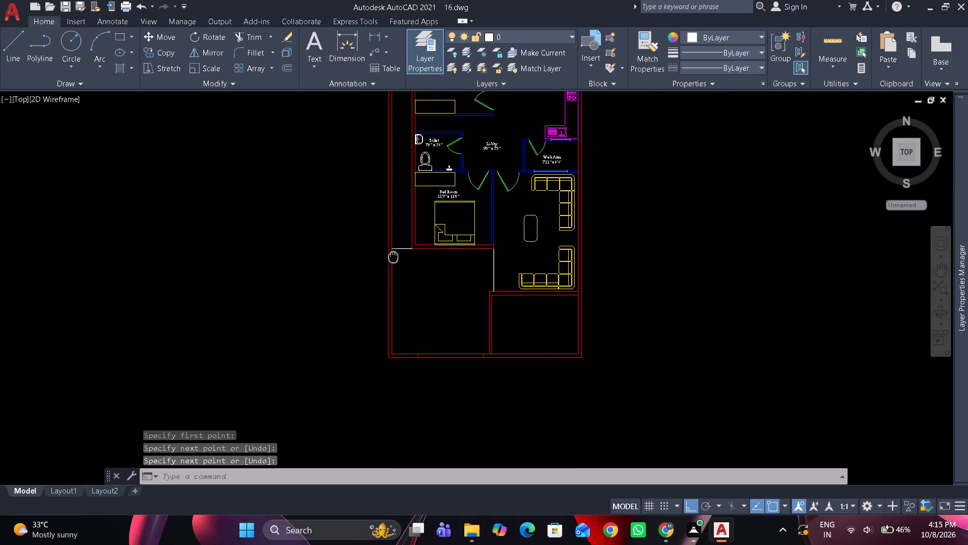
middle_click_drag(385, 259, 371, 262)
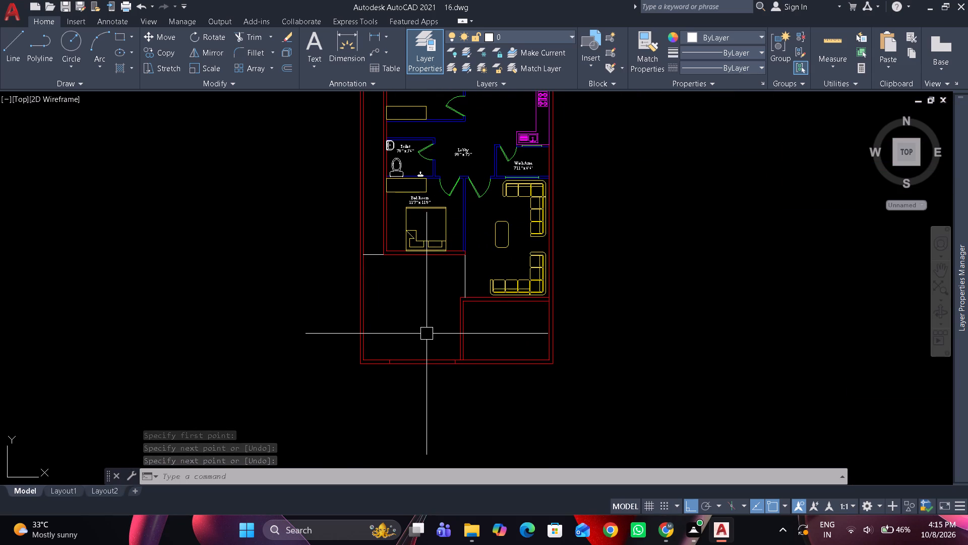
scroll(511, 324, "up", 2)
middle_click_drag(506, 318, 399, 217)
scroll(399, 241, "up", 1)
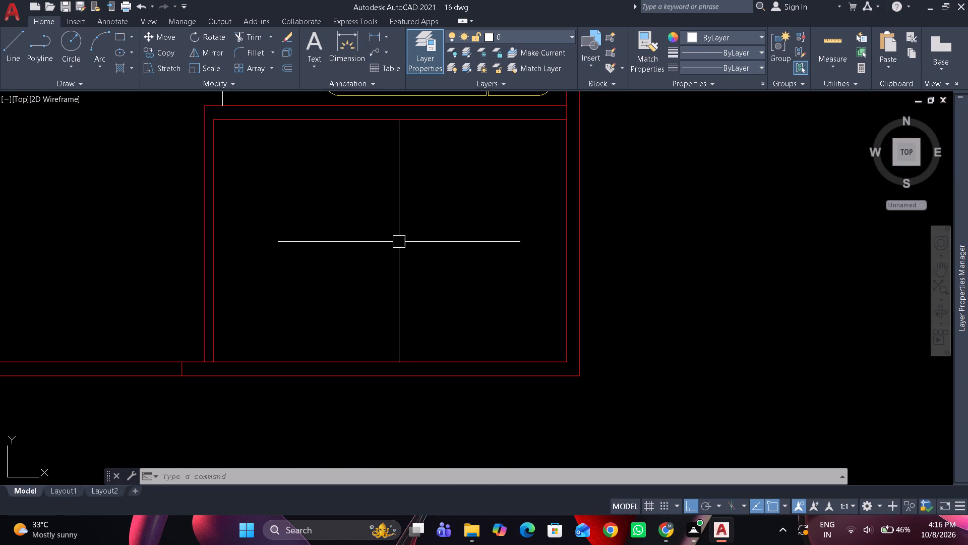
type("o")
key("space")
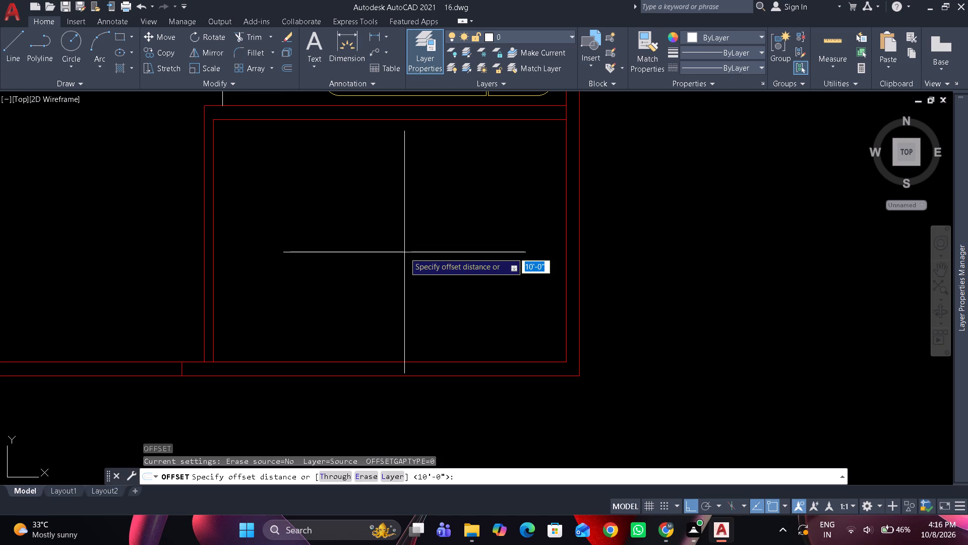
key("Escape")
Create a layer named Stairs and give it colour 8.
left_click(967, 210)
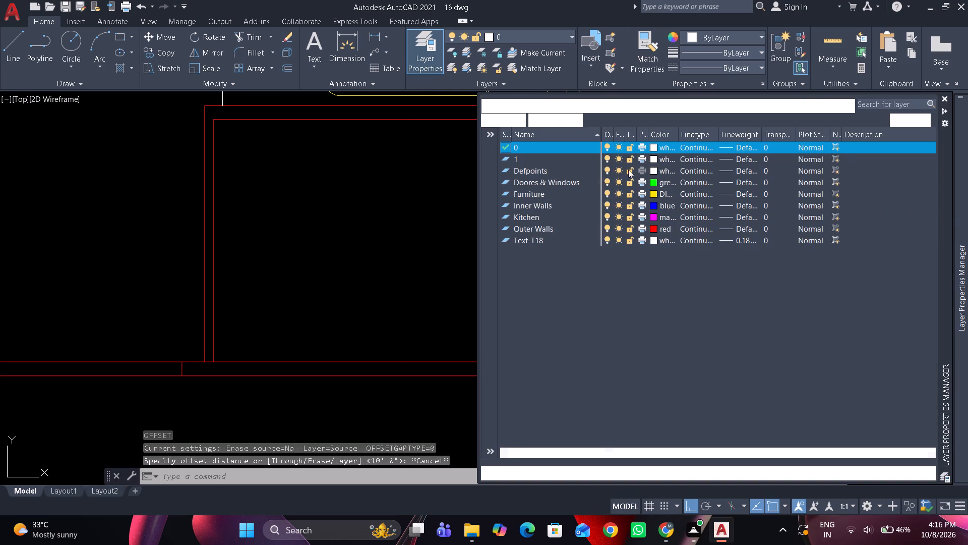
left_click(529, 121)
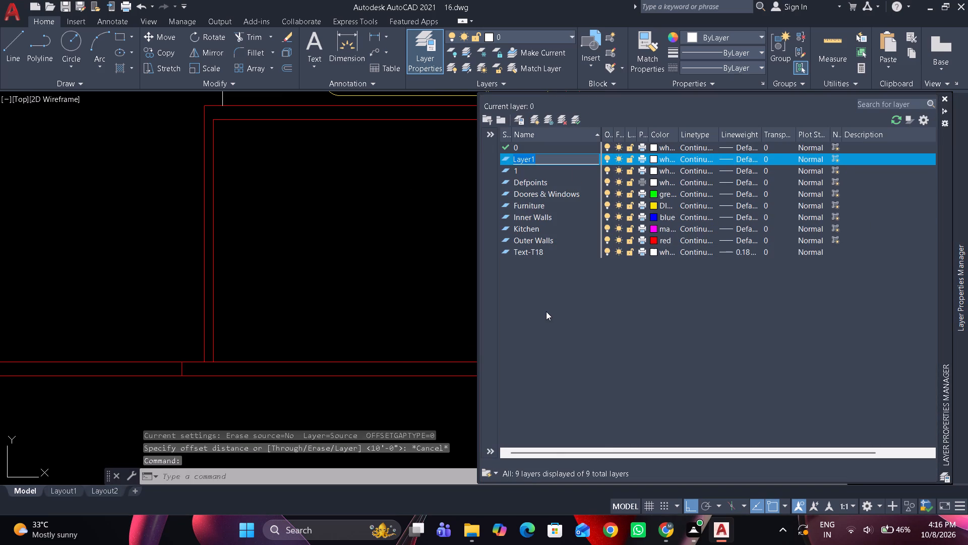
type("Stairs")
left_click_drag(543, 296, 556, 276)
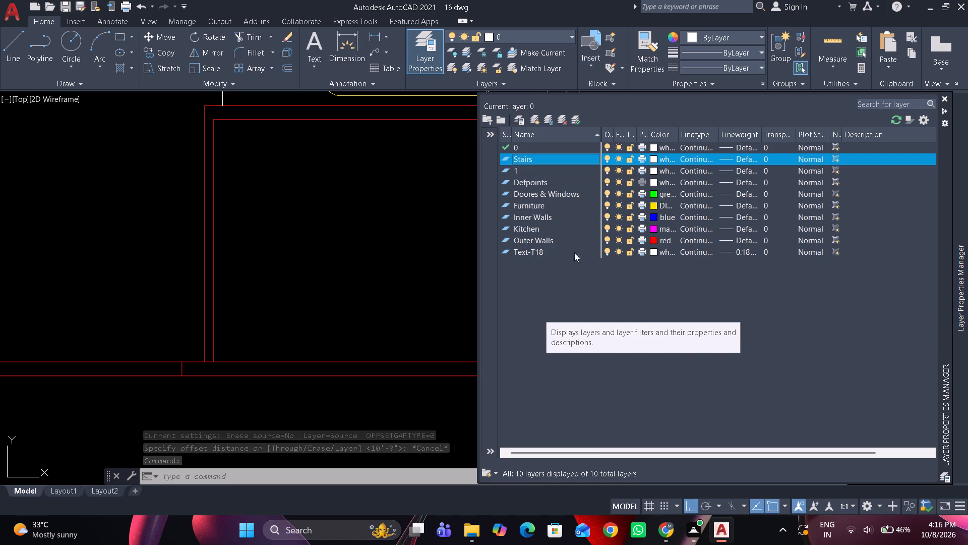
left_click(649, 158)
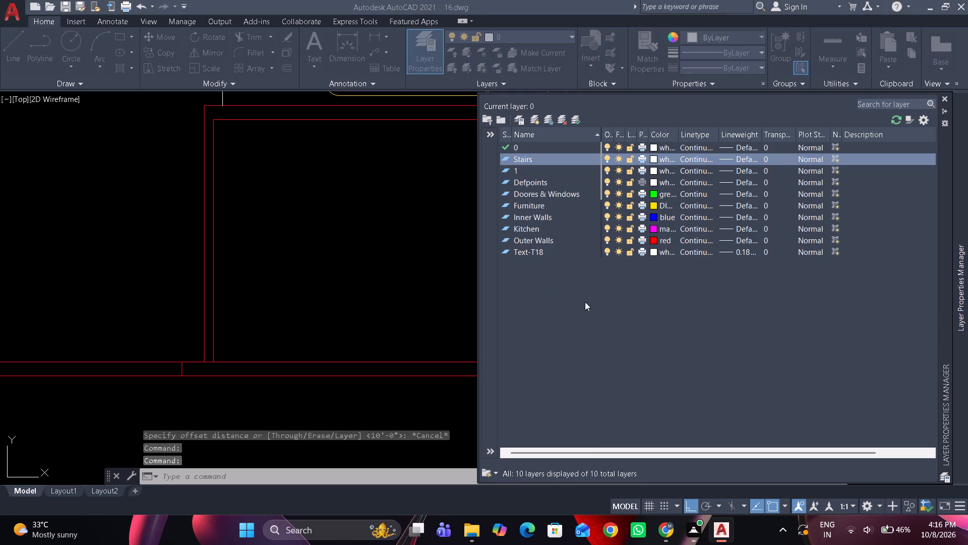
left_click(389, 246)
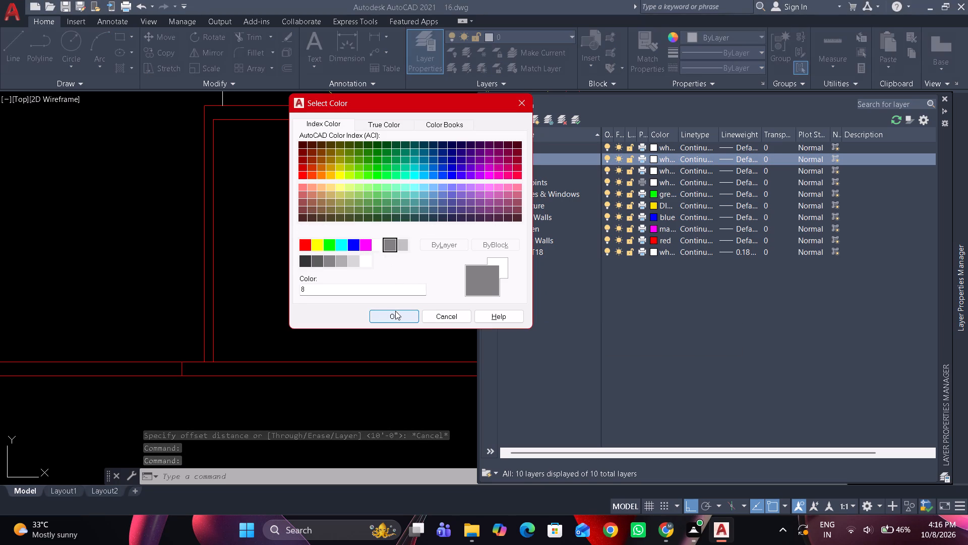
left_click(395, 314)
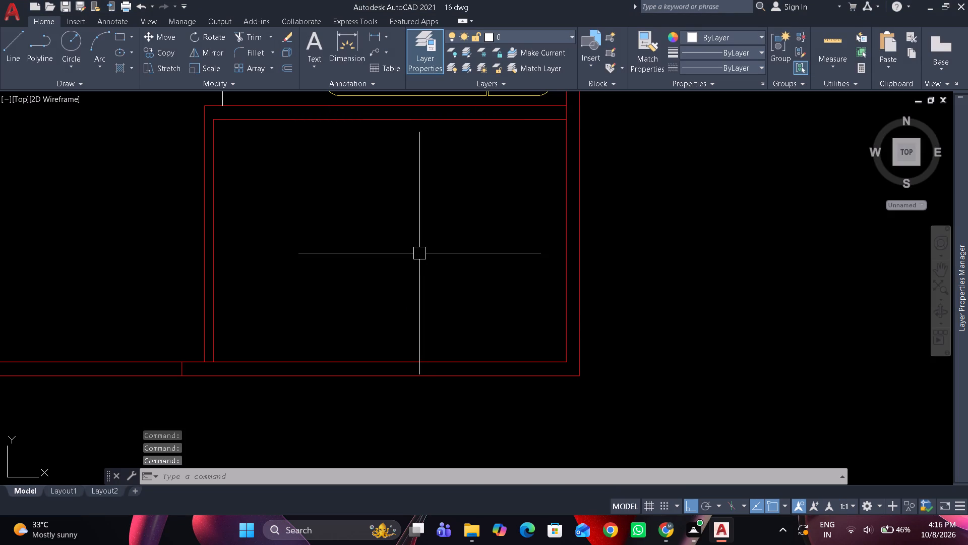
Offset the southeast front room's inner north and east wall lines 3'3" into the room.
type("o")
key("space")
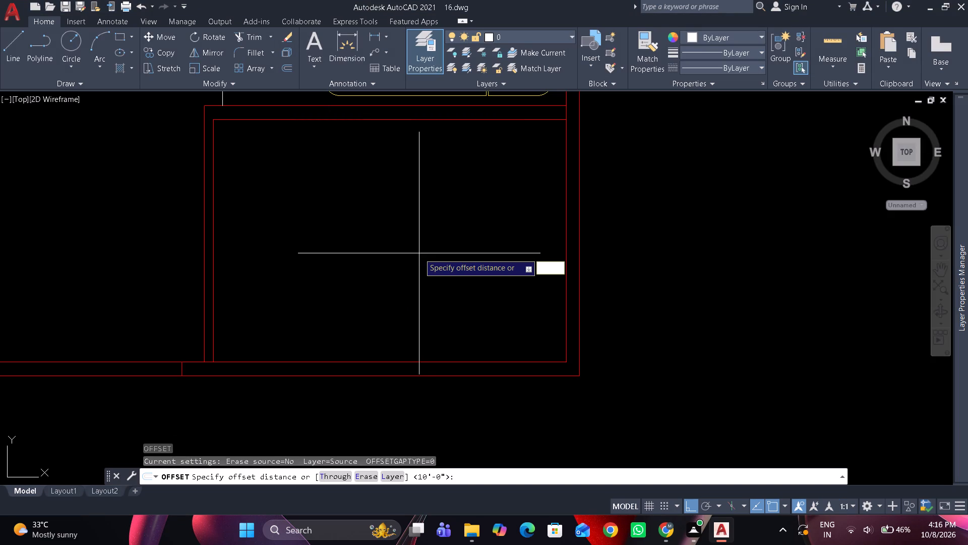
key("3")
key("apostrophe")
key("3")
key("shift+quotedbl")
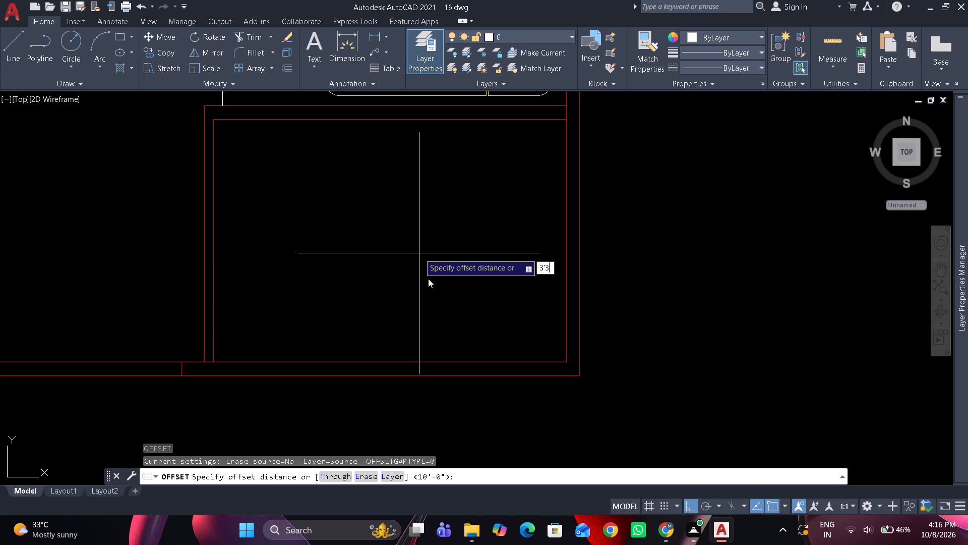
key("Return")
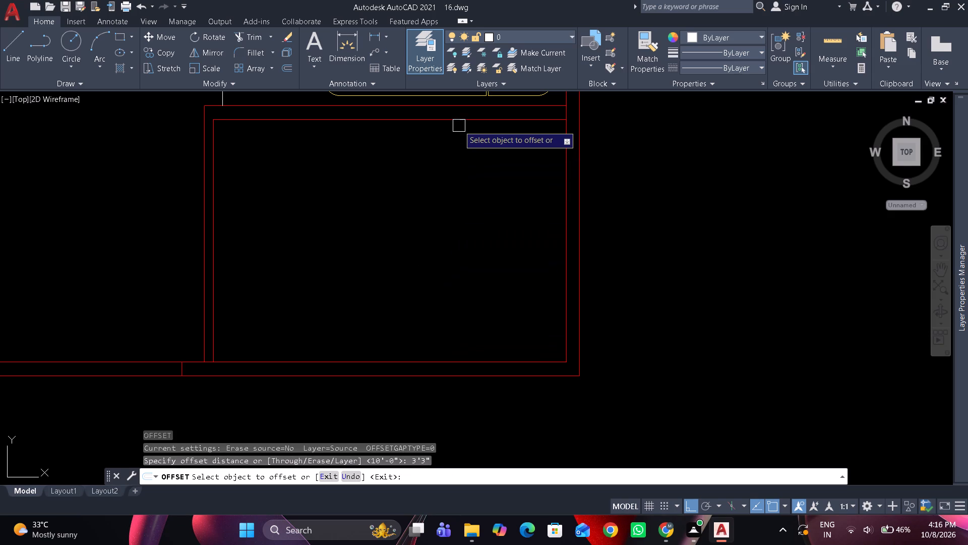
left_click_drag(459, 121, 459, 148)
left_click(466, 226)
left_click_drag(567, 248, 549, 248)
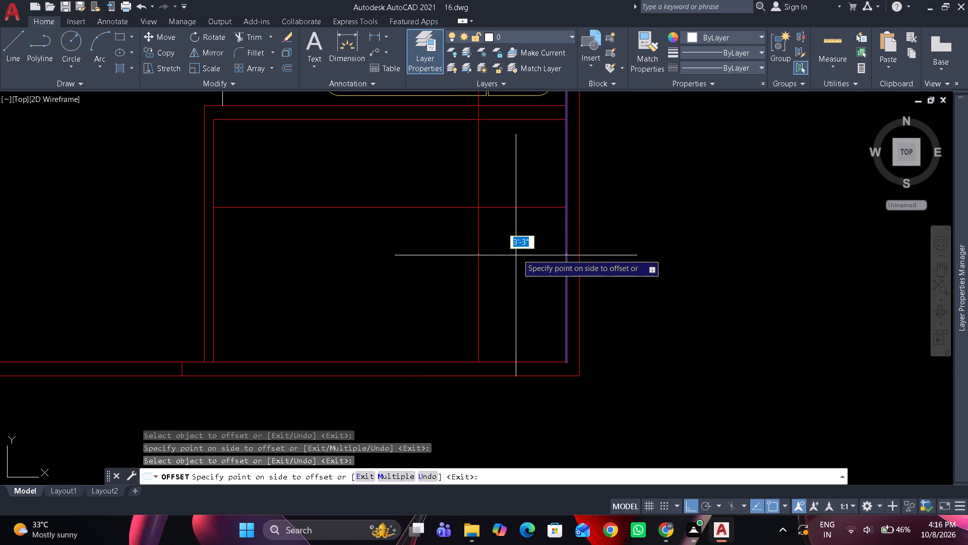
left_click(509, 257)
key("space")
Trim the vertical 3'3" offset line where it runs north of the southeast front room's inner north wall line.
scroll(511, 153, "up", 1)
middle_click_drag(505, 142, 514, 160)
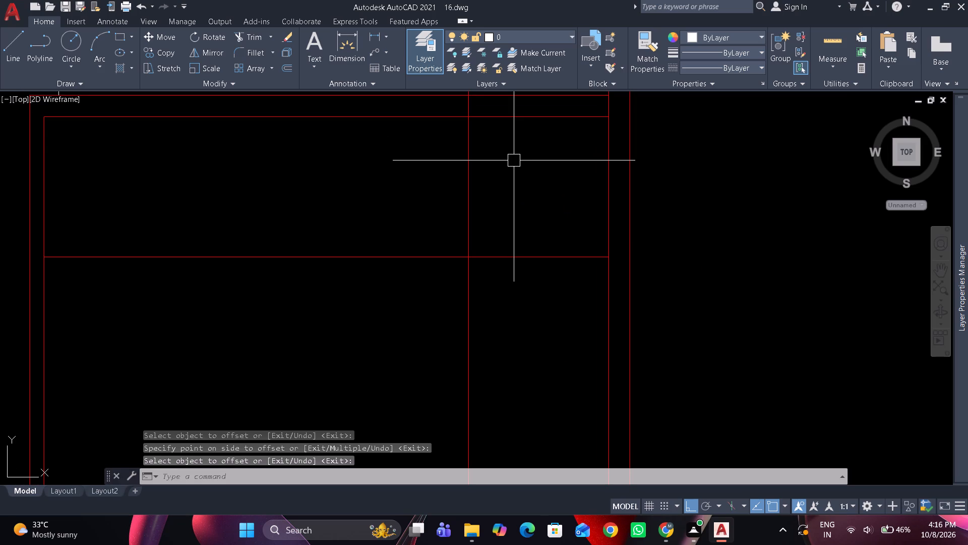
key("t")
key("r")
key("space")
scroll(495, 136, "up", 1)
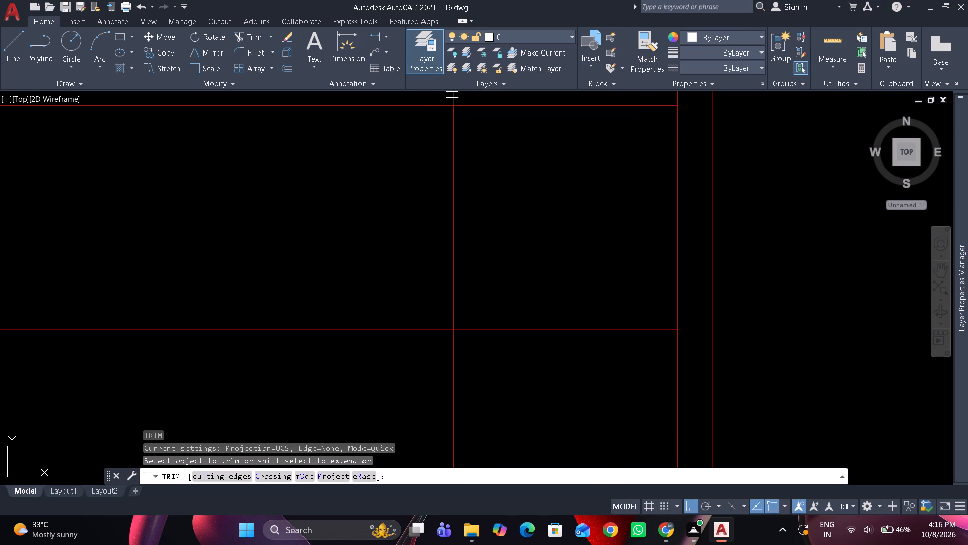
left_click(454, 91)
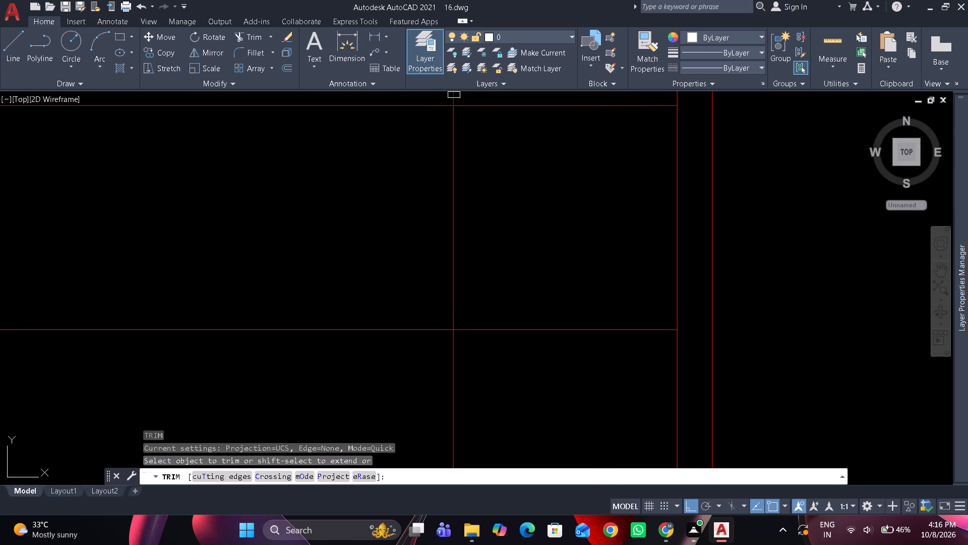
left_click(454, 97)
scroll(495, 195, "down", 2)
key("space")
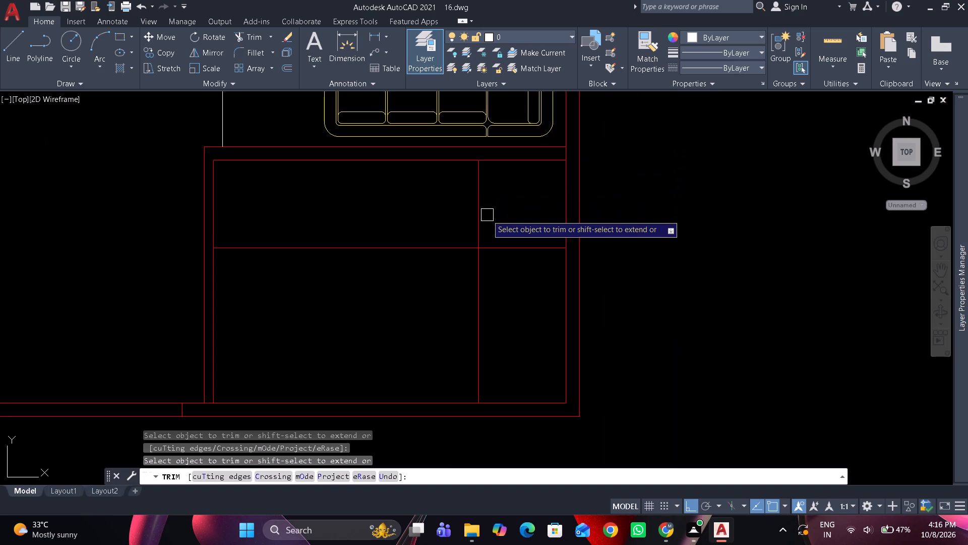
Measure from the crossing of the two offset lines to the room's inner south and west wall lines.
type("dim")
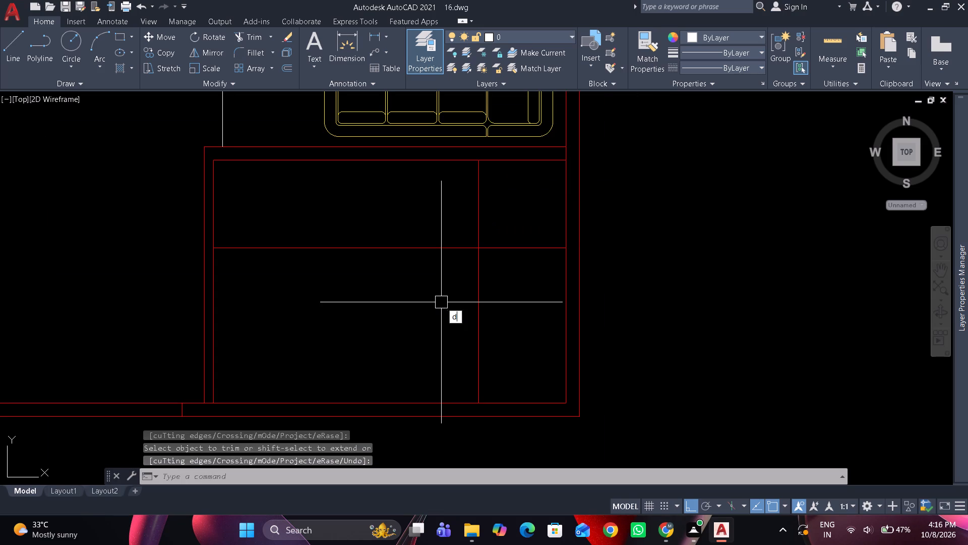
key("space")
left_click(484, 254)
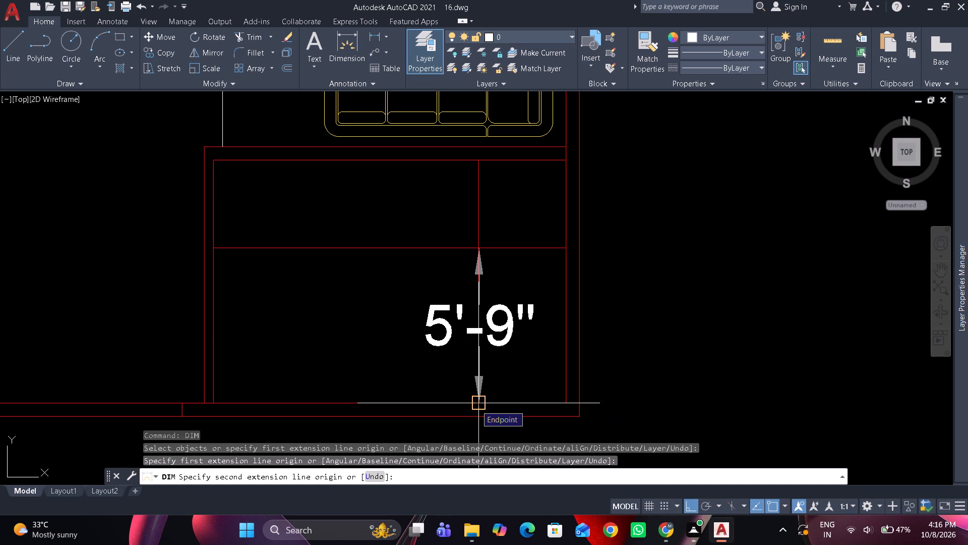
key("Escape")
key("space")
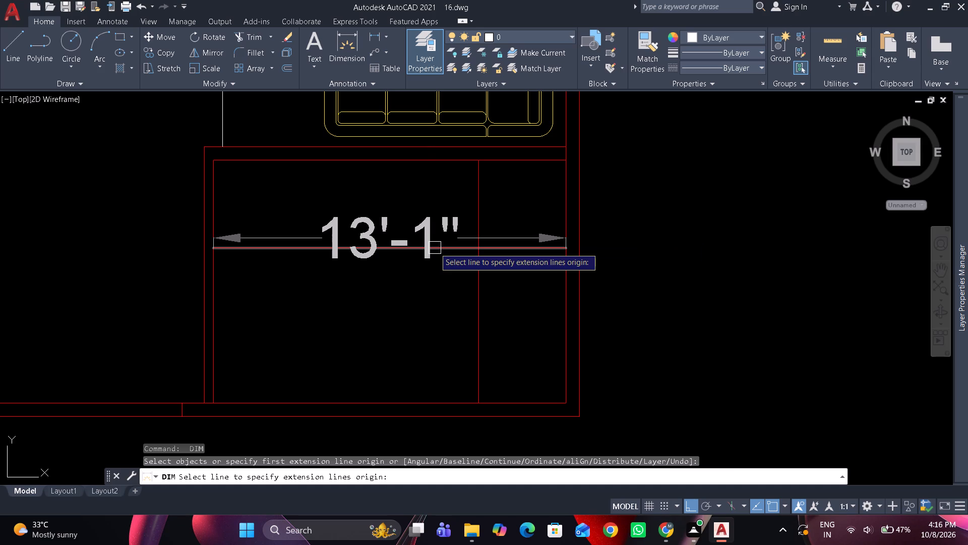
left_click(476, 248)
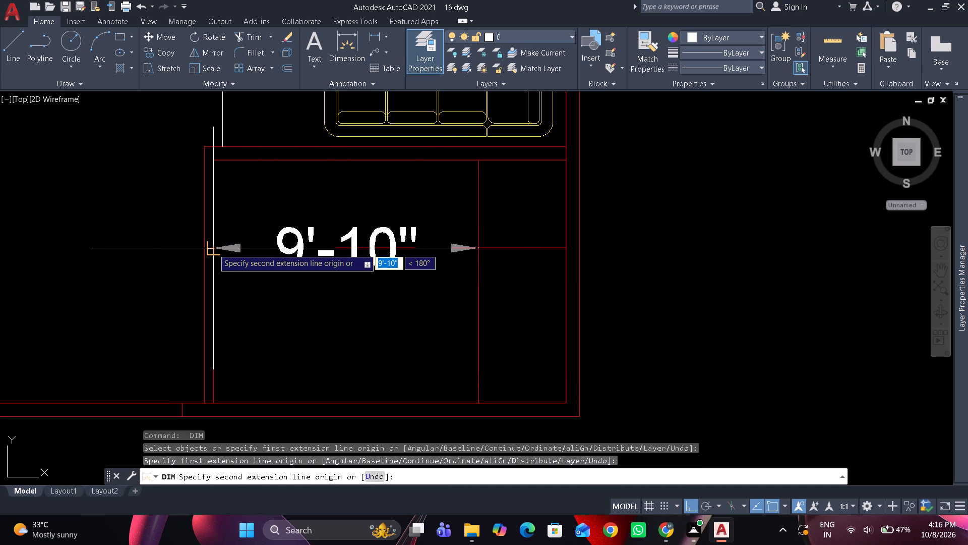
key("Escape")
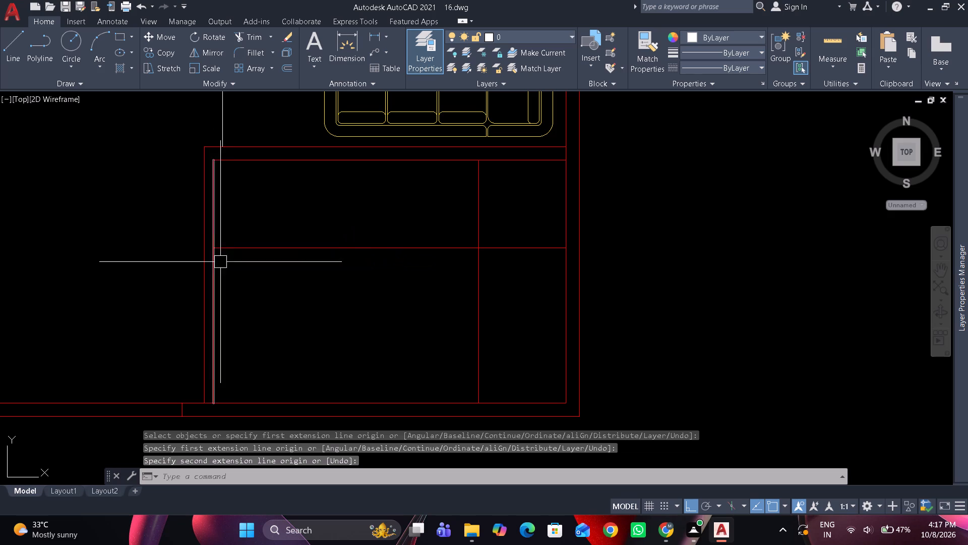
Offset the front room's inner south wall line 3'3" north into the room.
type("o")
key("space")
key("space")
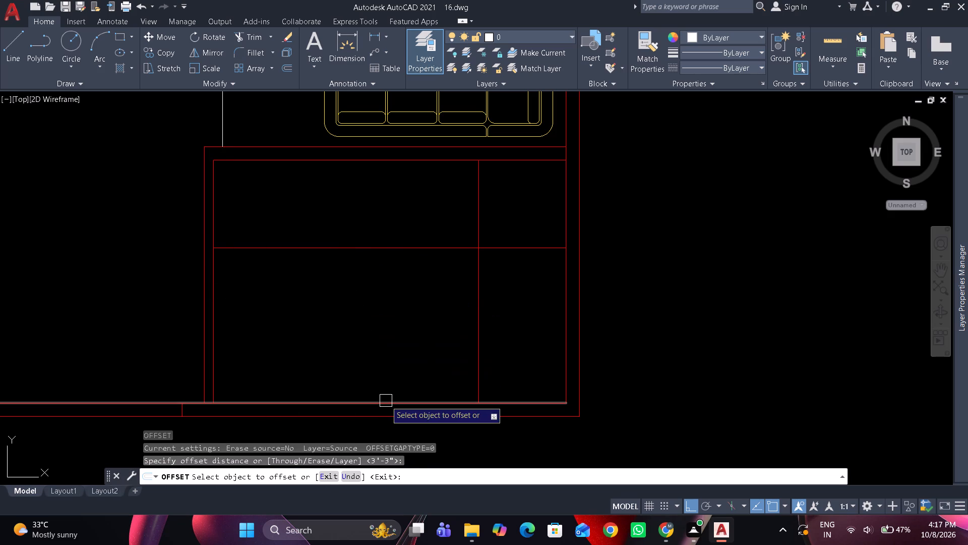
left_click_drag(386, 401, 384, 375)
left_click(383, 356)
key("space")
Trim the new horizontal line where it runs west beyond the front room's west wall.
type("tr")
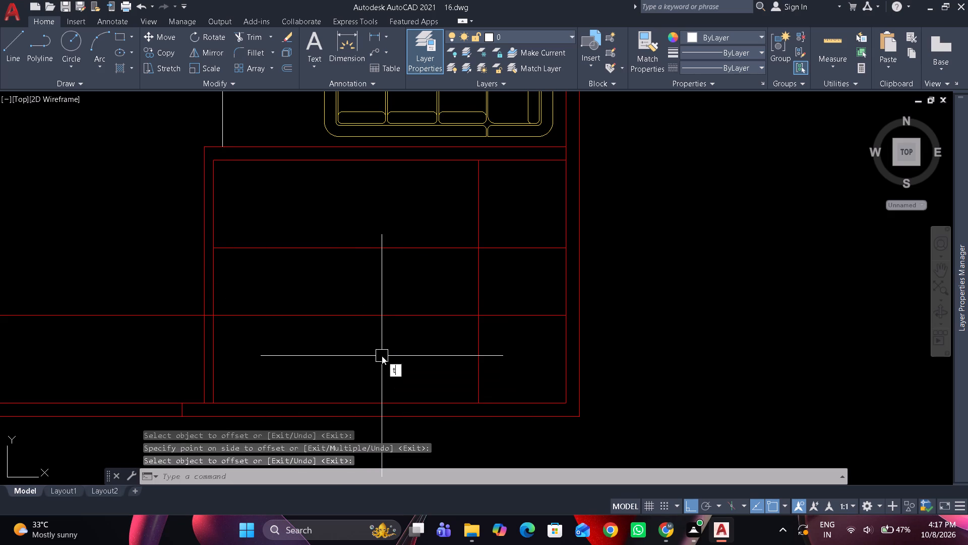
key("space")
scroll(234, 342, "up", 4)
middle_click_drag(204, 257, 128, 310)
left_click(14, 260)
key("space")
Move the two horizontal and one vertical offset lines inside the front room to the Stairs layer.
scroll(210, 187, "down", 5)
middle_click_drag(243, 216, 241, 272)
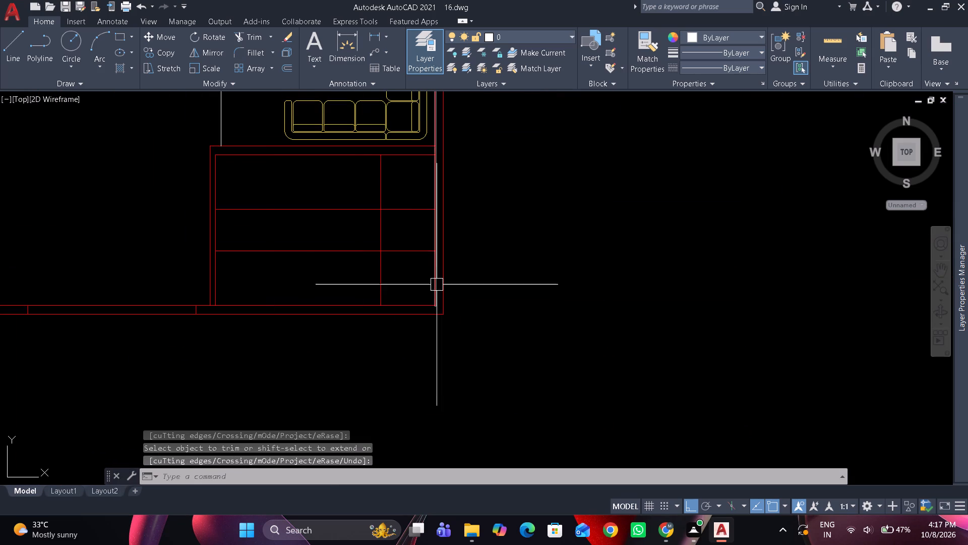
left_click_drag(402, 284, 379, 248)
left_click(352, 192)
left_click(540, 35)
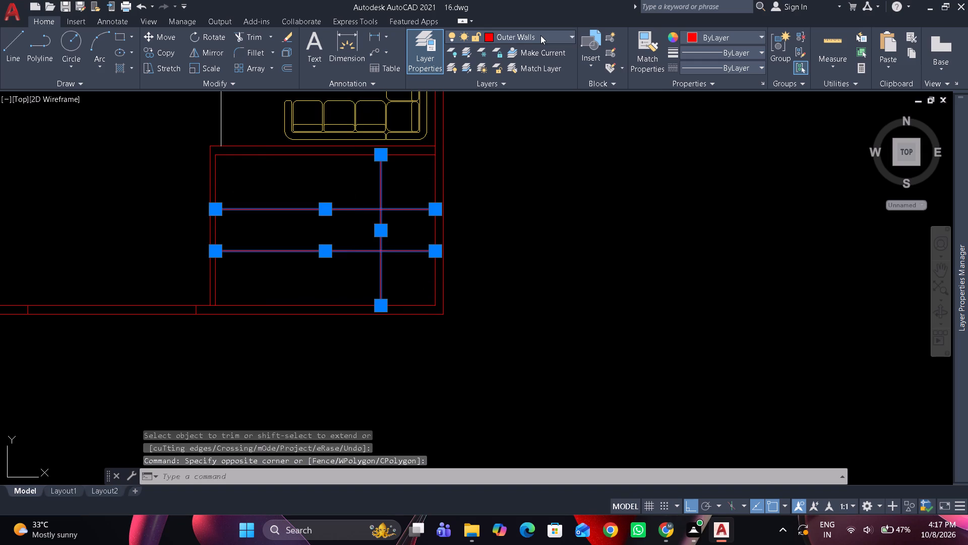
left_click(523, 171)
key("Escape")
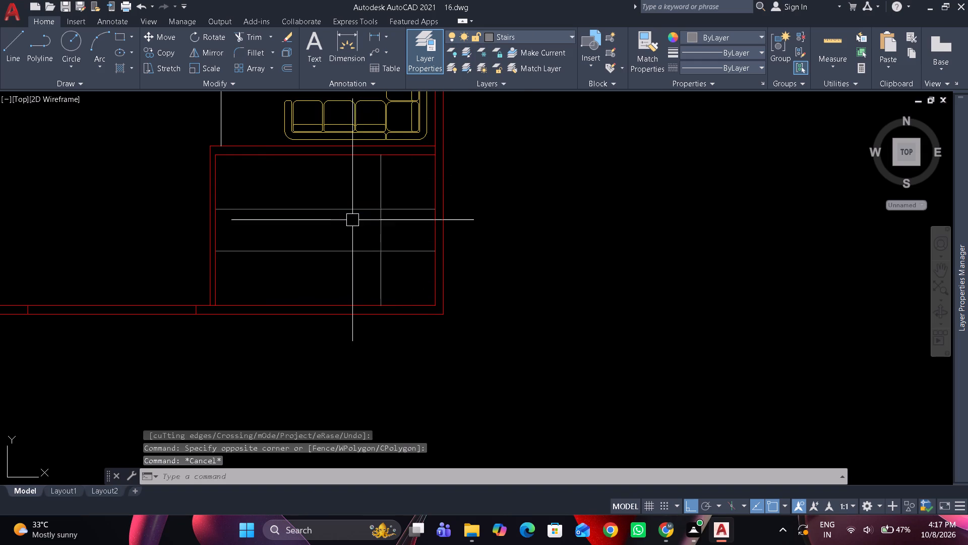
Offset the upper horizontal stair line 9" southward twice in succession to form treads.
scroll(365, 213, "up", 2)
scroll(330, 258, "down", 1)
middle_click_drag(332, 258, 373, 267)
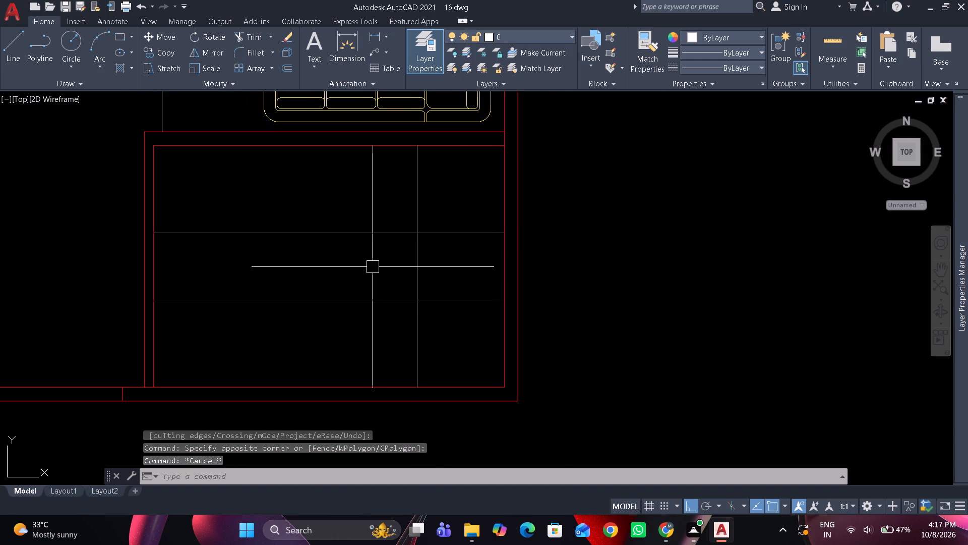
scroll(473, 257, "up", 1)
type("o 9\"")
key("Return")
left_click_drag(449, 215, 449, 227)
left_click_drag(442, 301, 440, 281)
left_click_drag(440, 249, 440, 255)
left_click(434, 315)
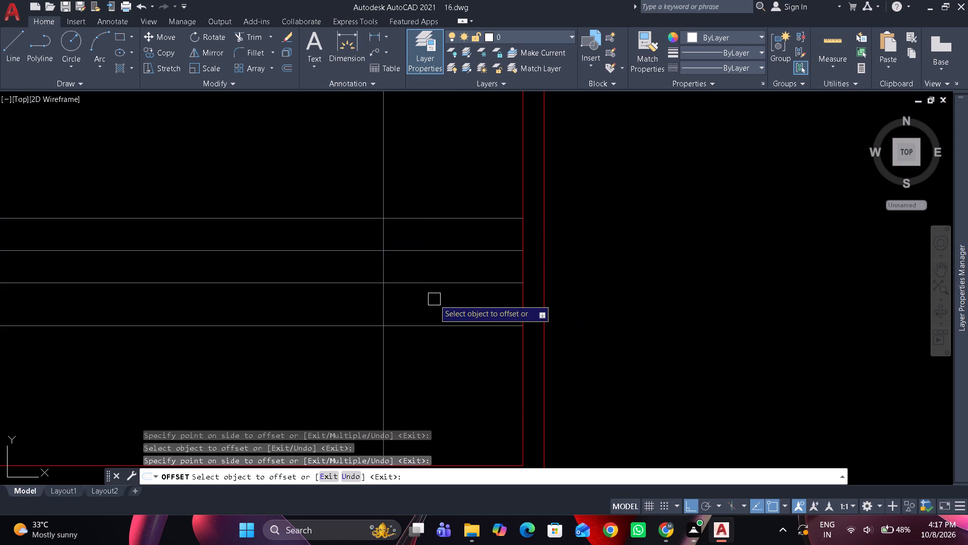
key("space")
Trim both new tread lines west of the vertical stair line, keeping only the parts at the east wall.
type("tr")
key("space")
left_click_drag(341, 239, 329, 308)
key("space")
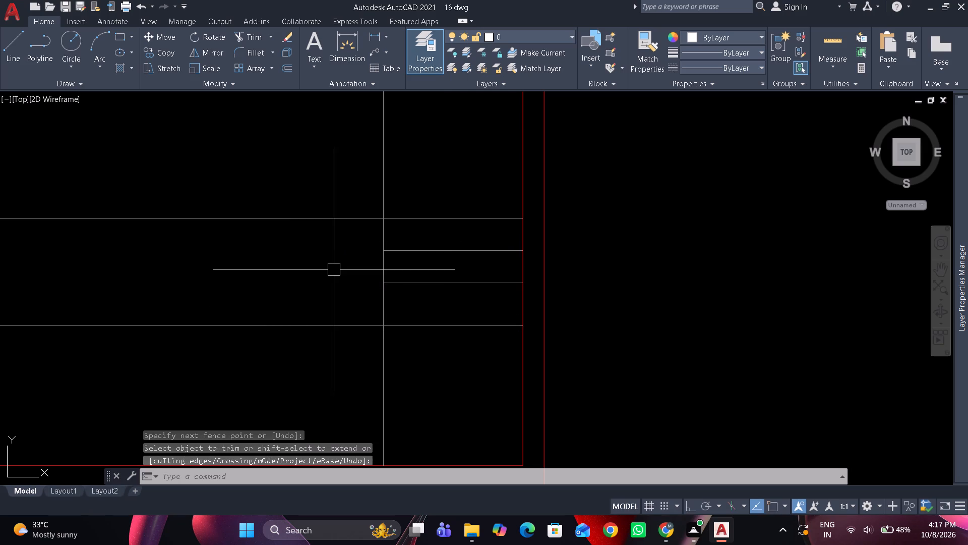
Offset the vertical stair line westward at 9" spacing to add eight vertical tread lines.
middle_click_drag(352, 316, 357, 337)
type("o")
key("space")
key("space")
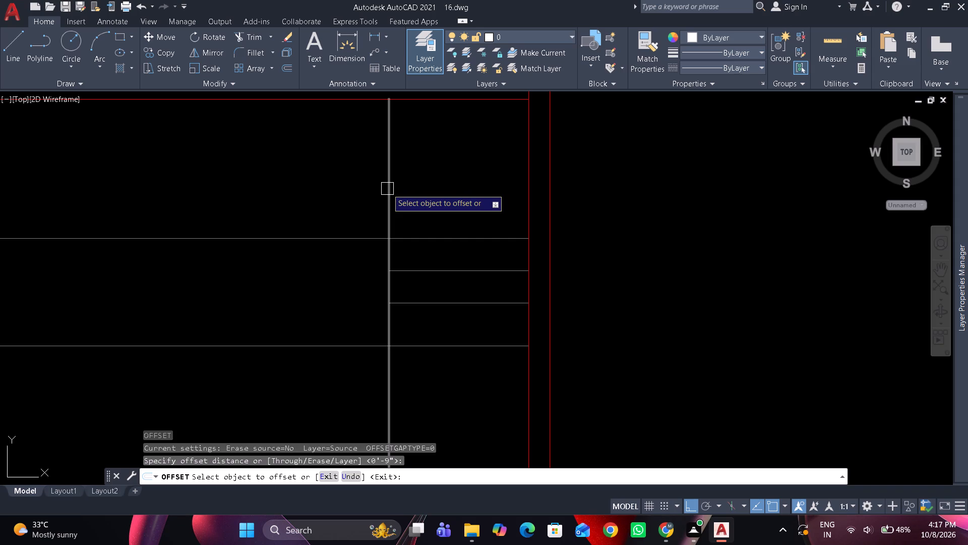
left_click(387, 189)
left_click(323, 202)
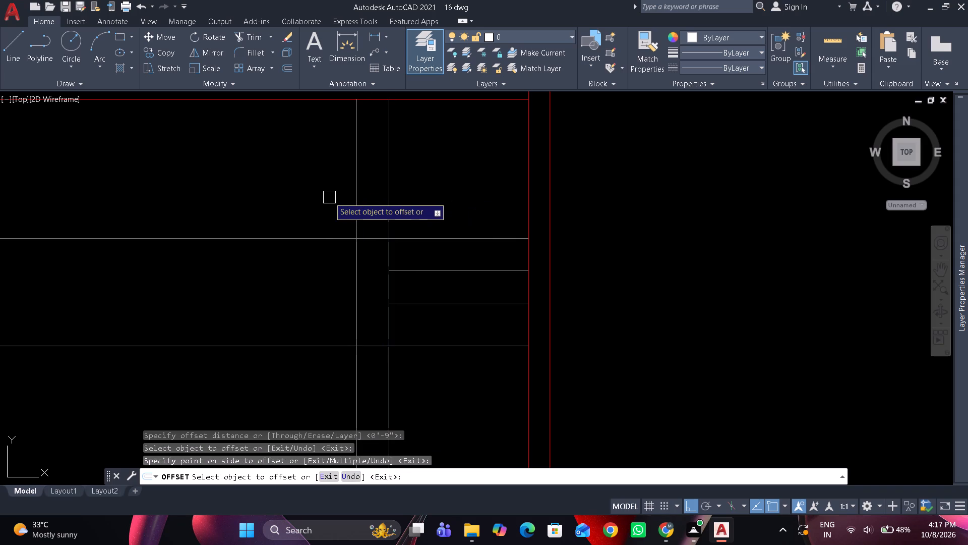
left_click_drag(354, 191, 341, 191)
key("m")
key("space")
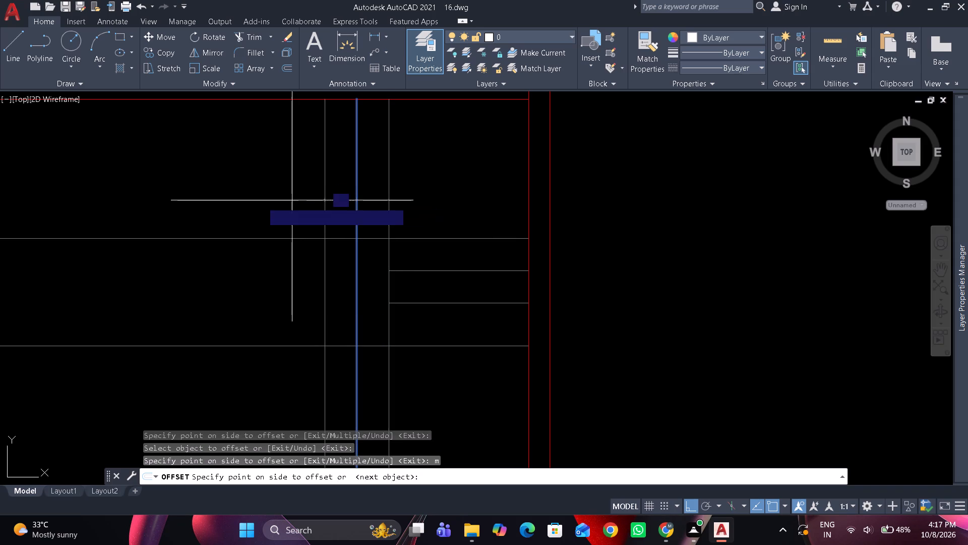
left_click(258, 204)
left_click_drag(234, 208, 218, 210)
left_click_drag(166, 216, 165, 216)
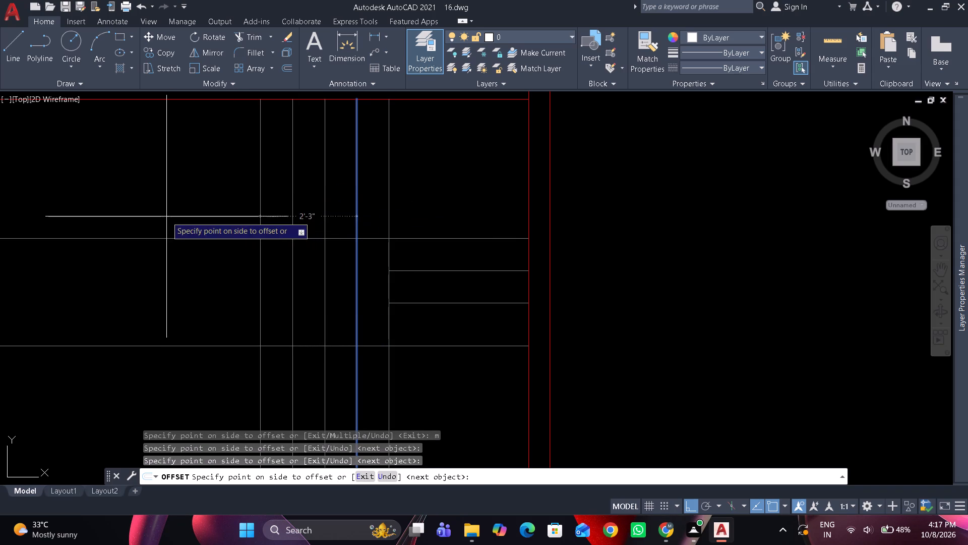
left_click_drag(165, 216, 152, 214)
left_click_drag(130, 208, 125, 208)
left_click(82, 214)
left_click_drag(50, 215, 42, 216)
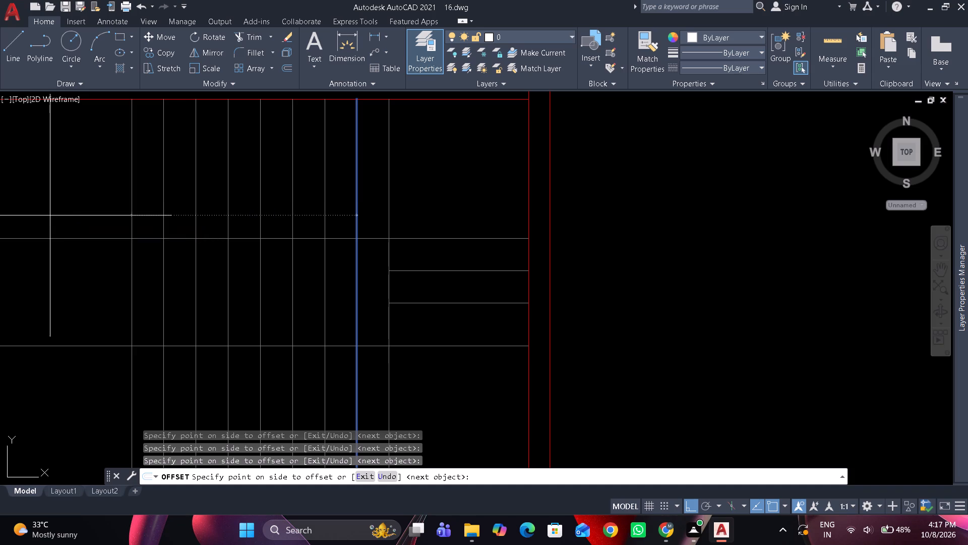
left_click_drag(42, 216, 41, 216)
middle_click_drag(68, 223, 275, 232)
left_click_drag(252, 219, 240, 218)
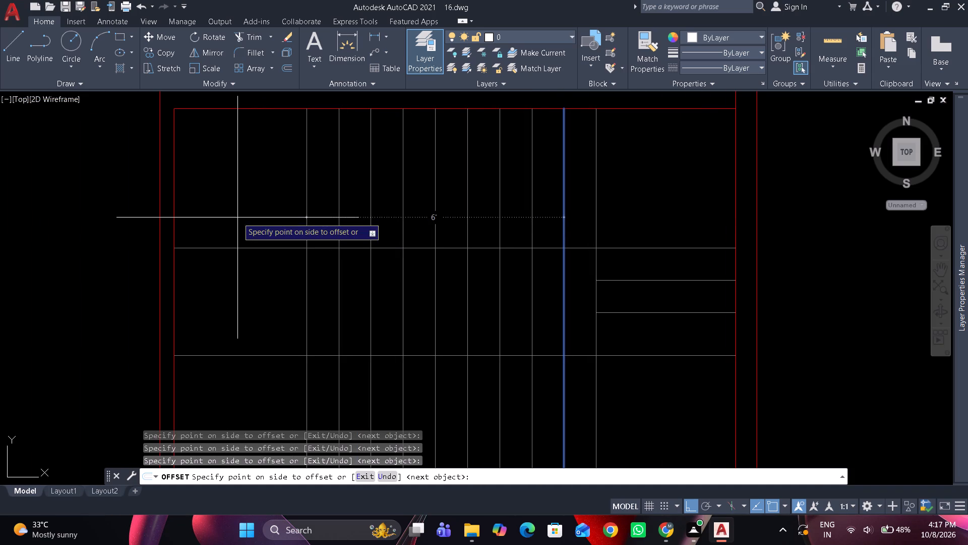
key("space")
key("space")
Trim the eight treads between the two horizontal stair lines, and both horizontal lines west of the last tread.
type("tr")
key("space")
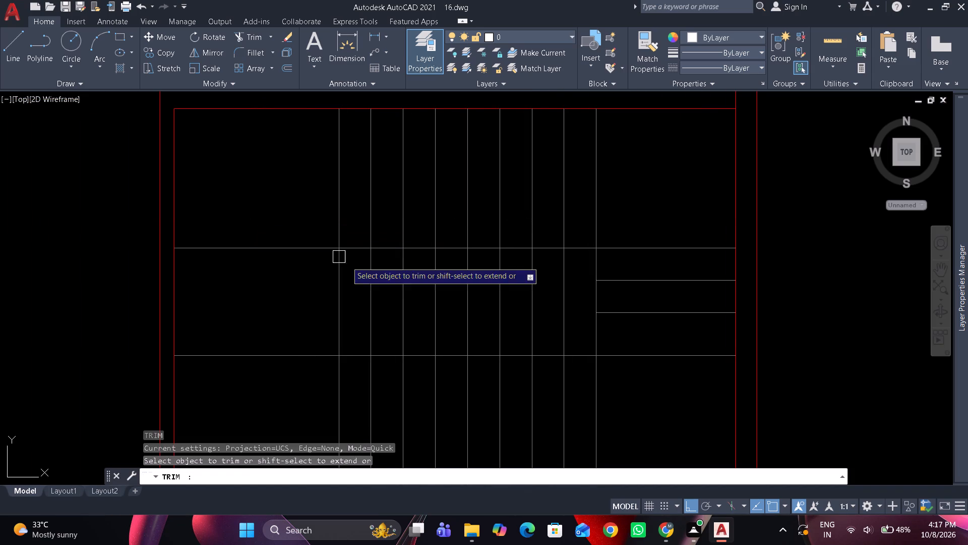
left_click_drag(580, 298, 326, 295)
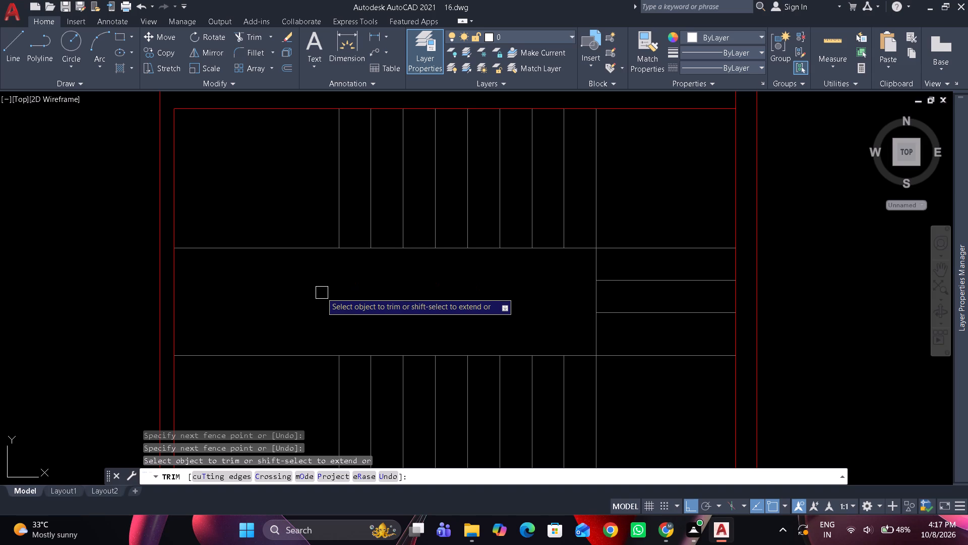
left_click(301, 251)
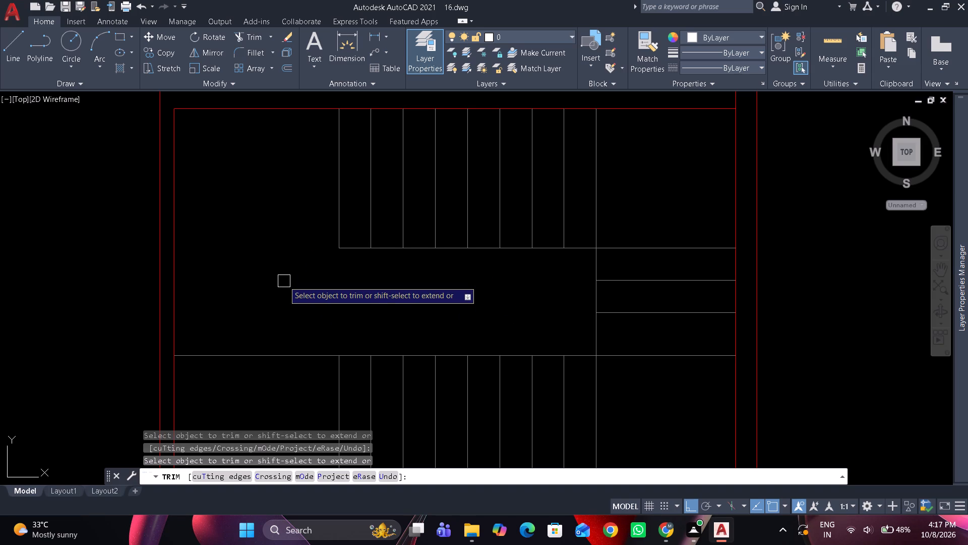
left_click(298, 356)
key("space")
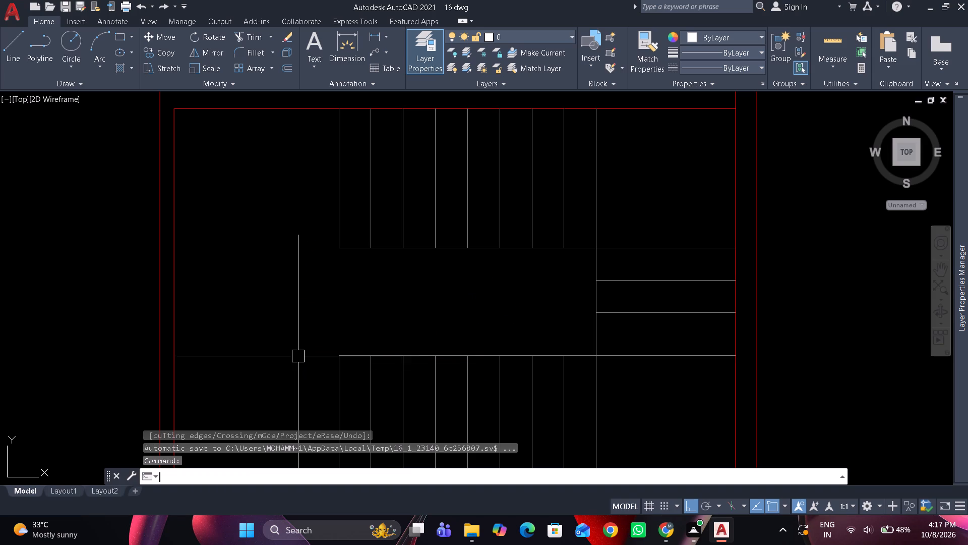
Extend the westernmost lower tread line north to the upper horizontal stair line.
type("ex")
key("space")
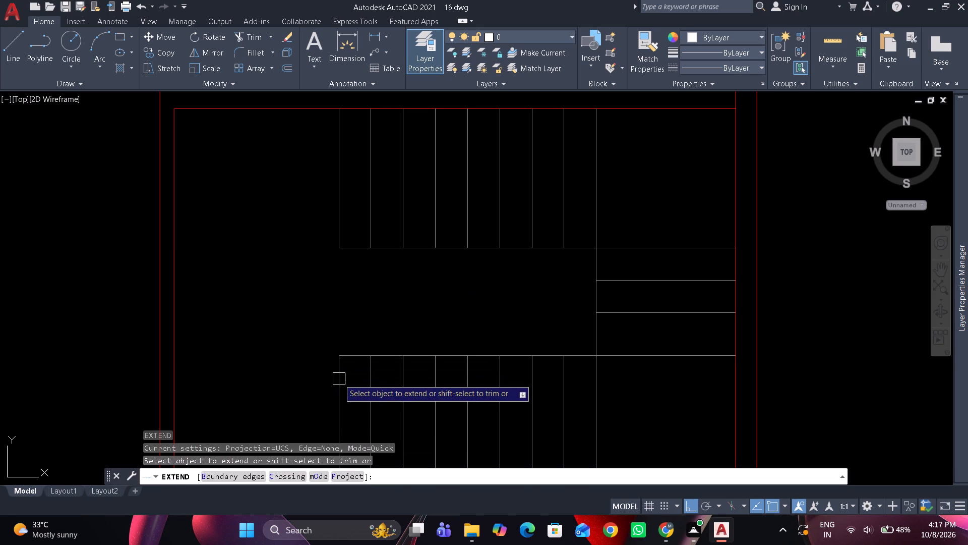
left_click_drag(342, 380, 324, 358)
key("space")
Copy the Wash Area label into the sofa area, just south of the coffee table.
scroll(272, 292, "down", 2)
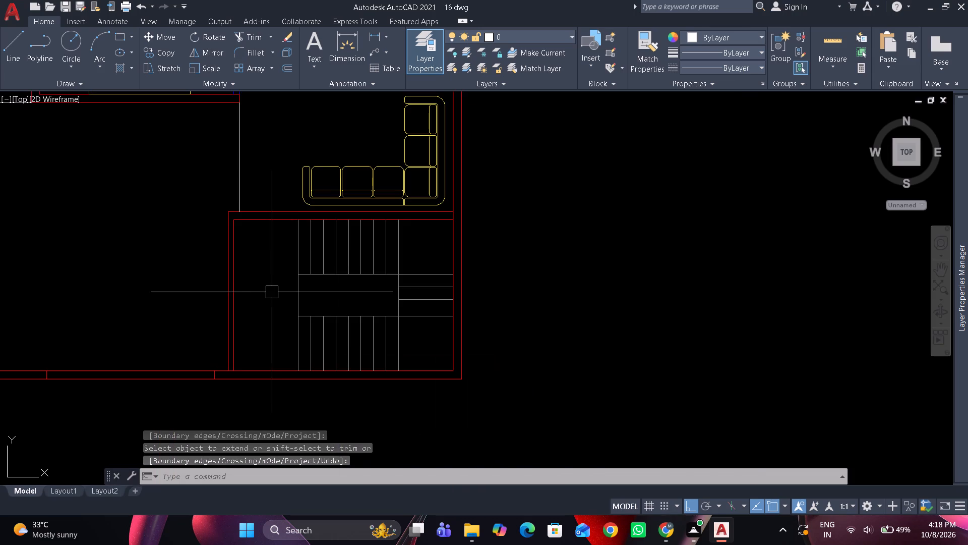
scroll(272, 292, "down", 1)
scroll(304, 212, "down", 1)
middle_click_drag(304, 212, 390, 304)
scroll(410, 343, "down", 2)
scroll(394, 322, "up", 4)
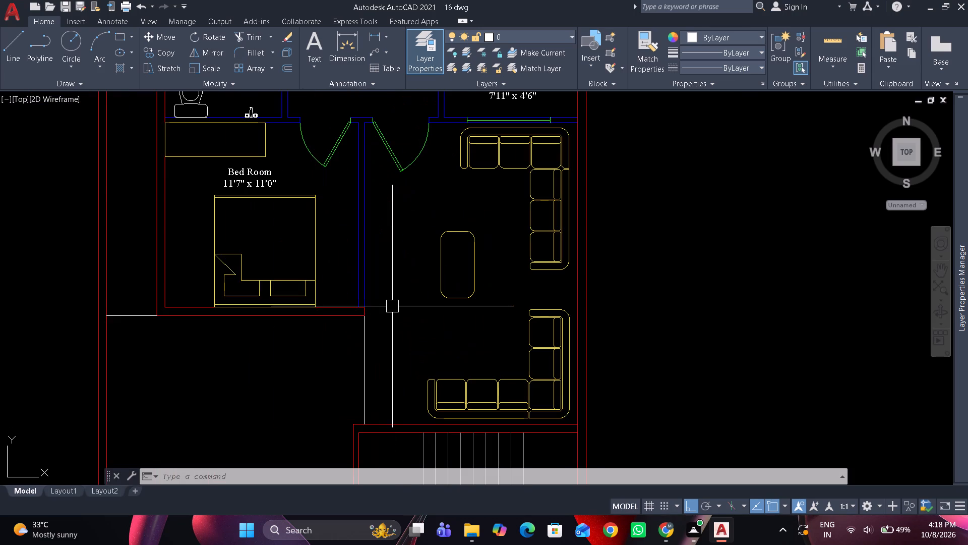
scroll(392, 299, "down", 1)
scroll(453, 203, "up", 1)
left_click(462, 154)
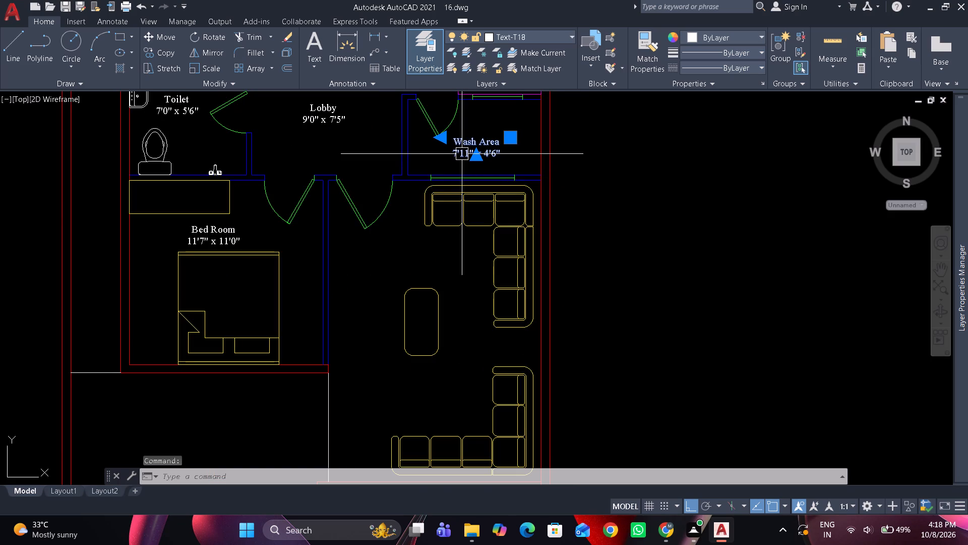
type("co")
key("space")
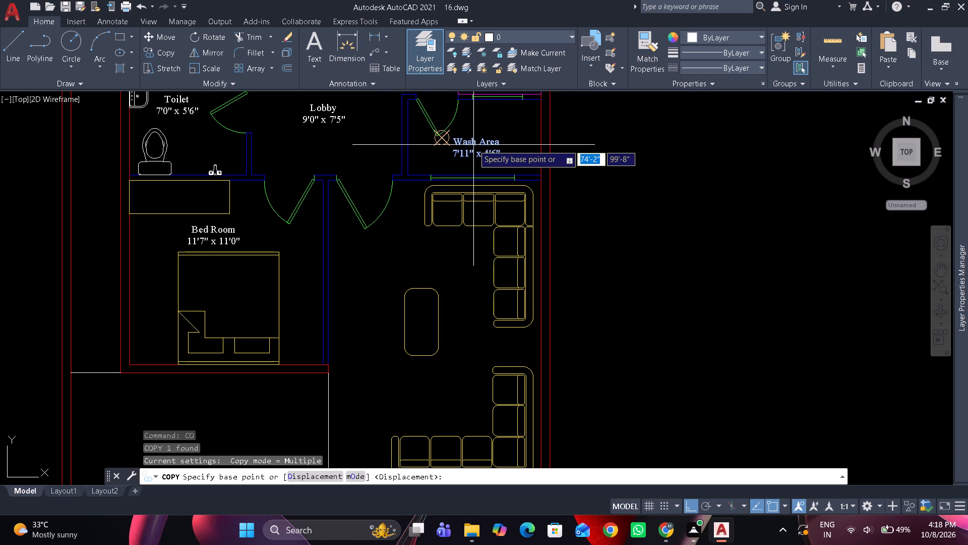
left_click(473, 145)
key("F8")
scroll(384, 372, "up", 1)
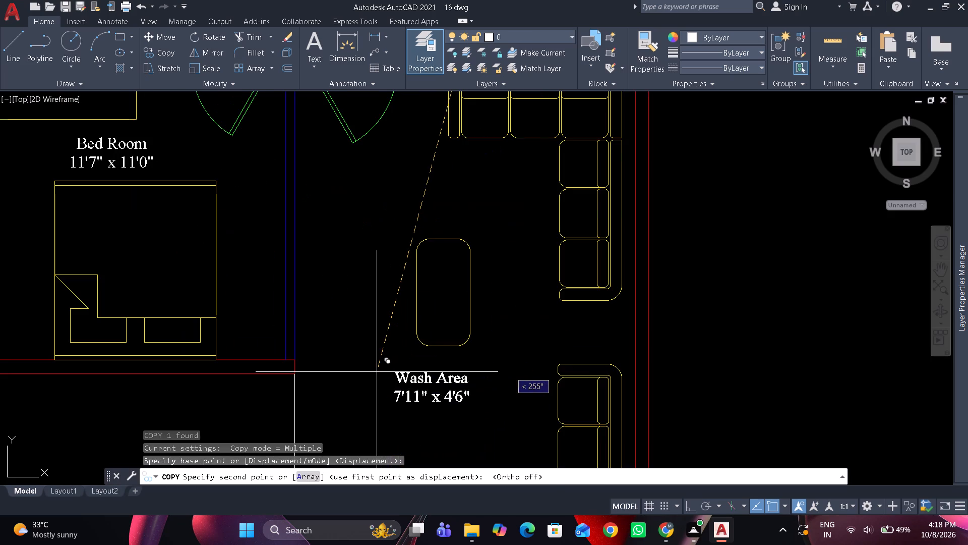
left_click(377, 372)
key("space")
Replace the copied Wash Area label south of the coffee table with "Living Room" and centre-align it.
double_click(399, 373)
key("ctrl+a")
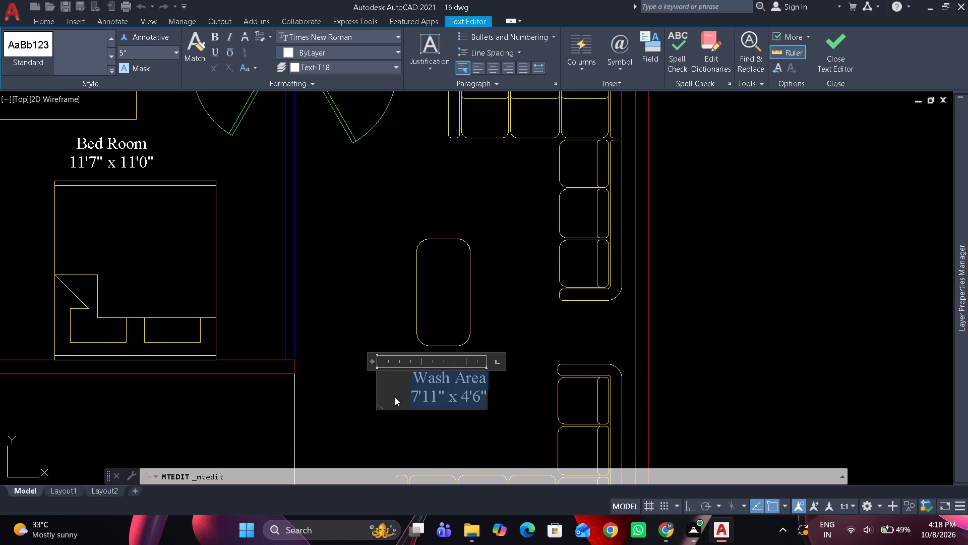
key("shift+l")
key("i")
key("v")
key("i")
key("n")
type("g")
key("space")
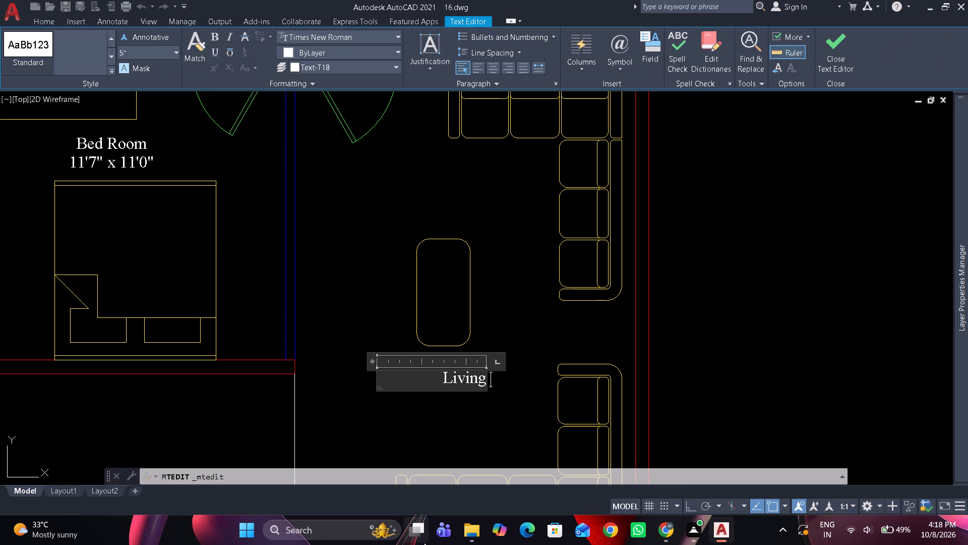
type("Ro")
key("o")
key("m")
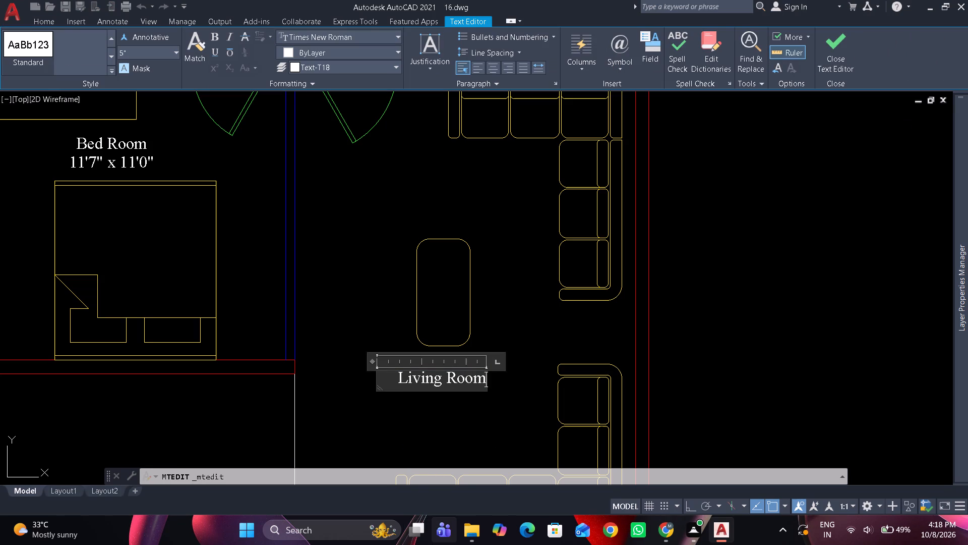
key("Return")
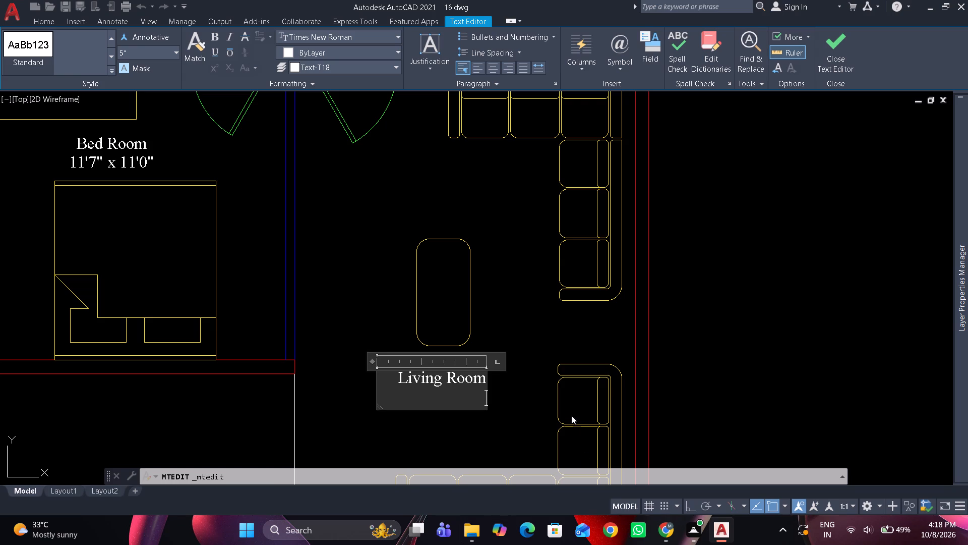
key("ctrl+a")
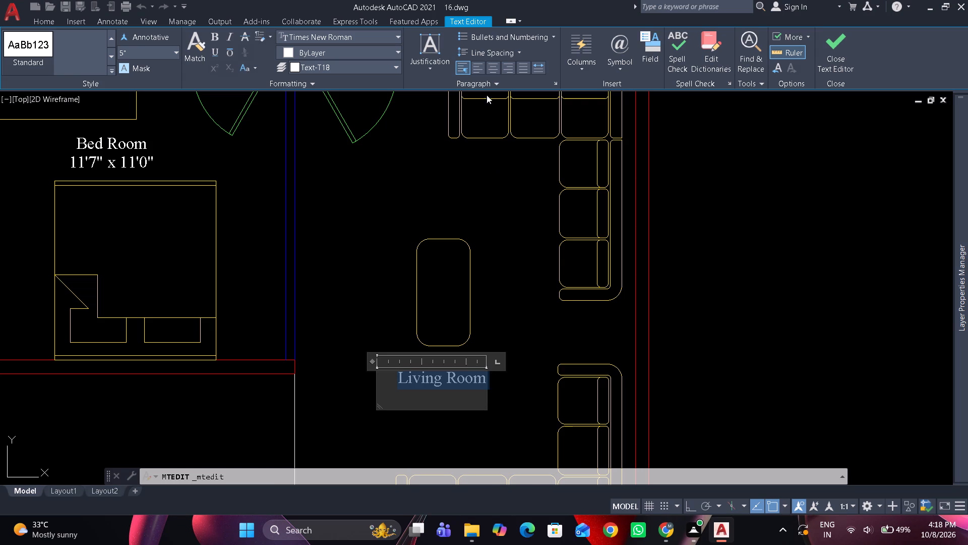
left_click(493, 67)
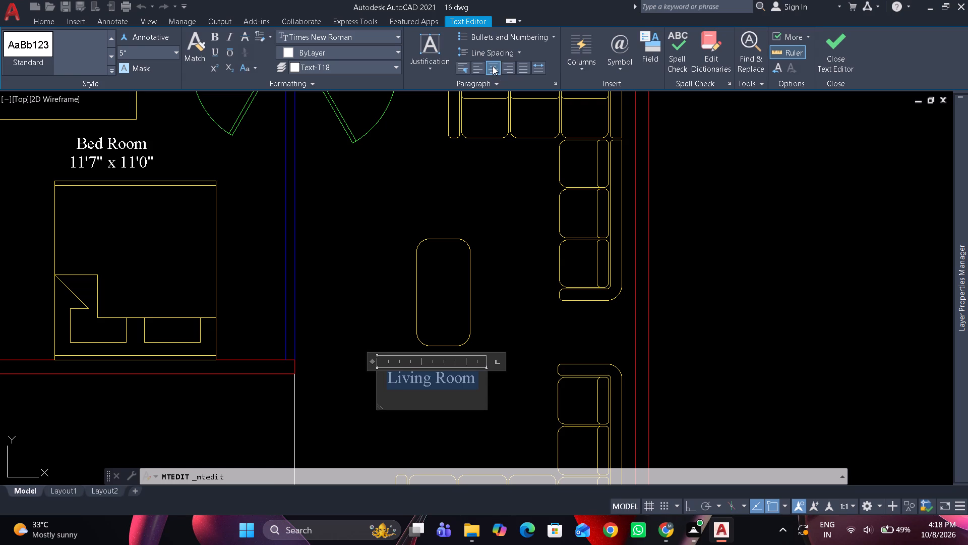
Add the size line 12'9" x 18'0" beneath "Living Room" in the label and finish editing.
left_click(474, 398)
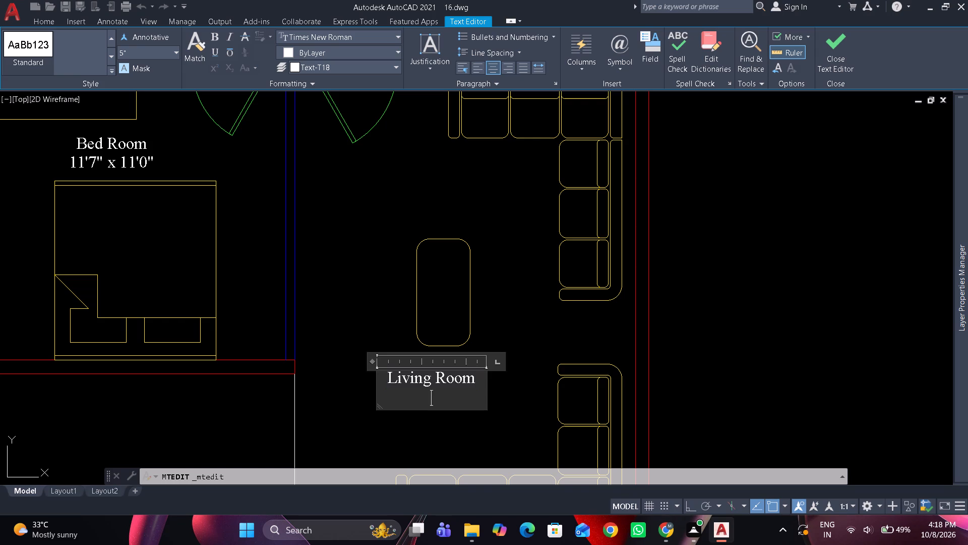
type("12'")
key("9")
key("shift+quotedbl")
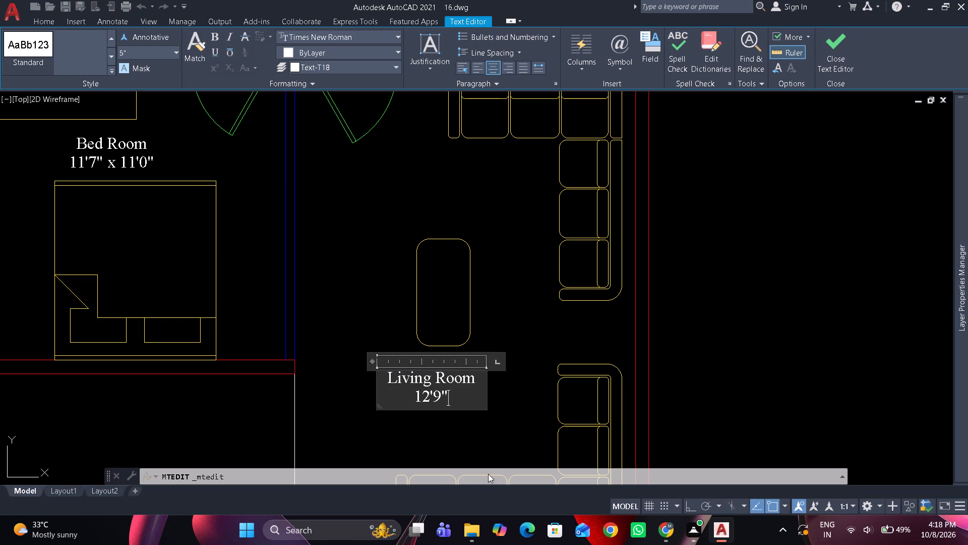
key("space")
key("x")
key("space")
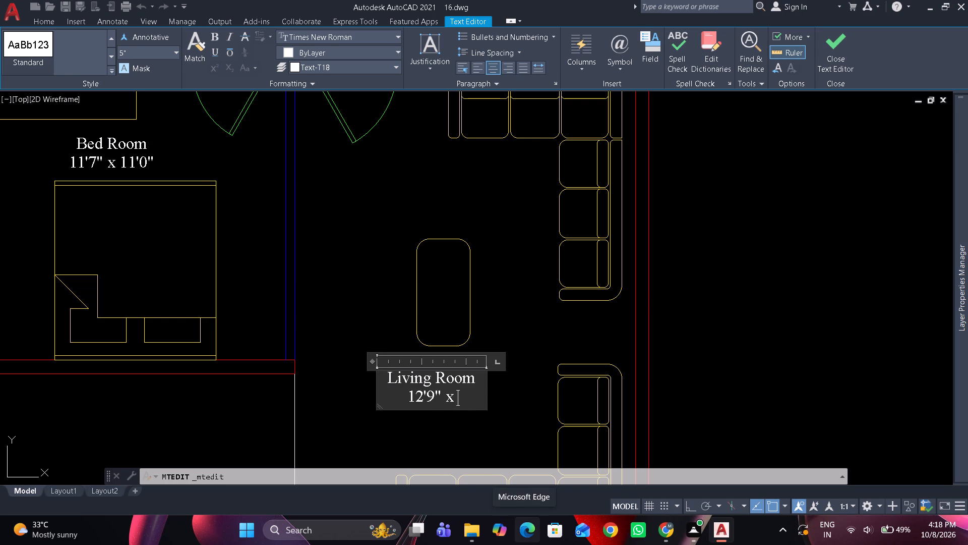
key("1")
key("8")
key("apostrophe")
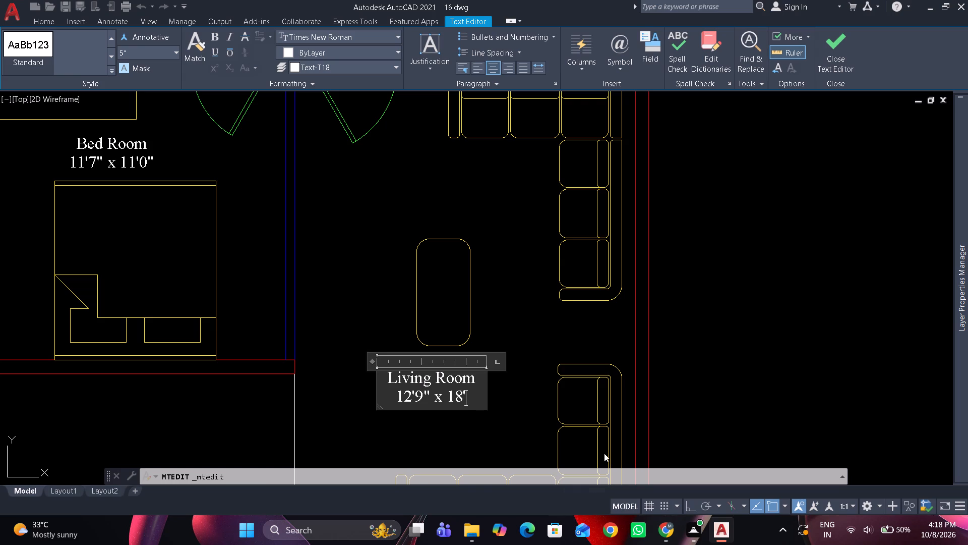
key("0")
key("shift+quotedbl")
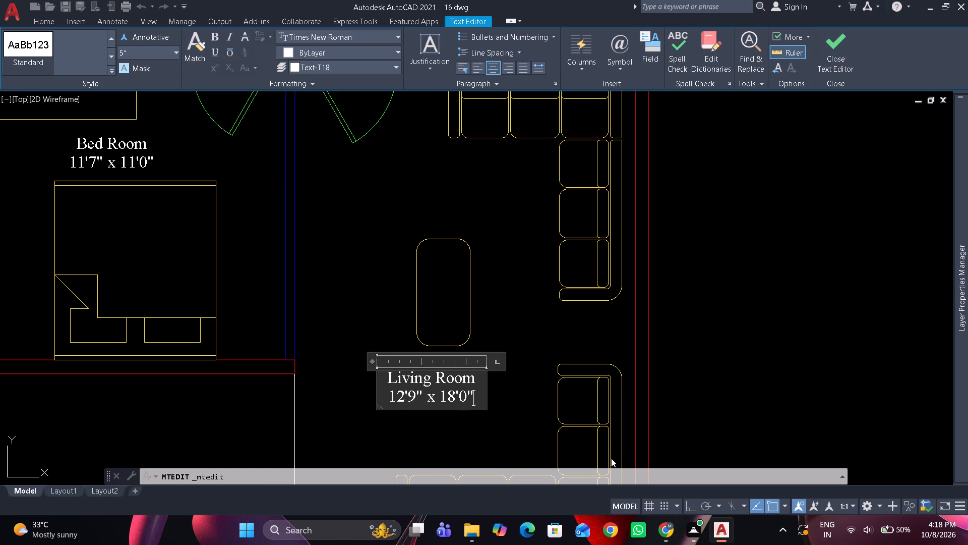
left_click(438, 430)
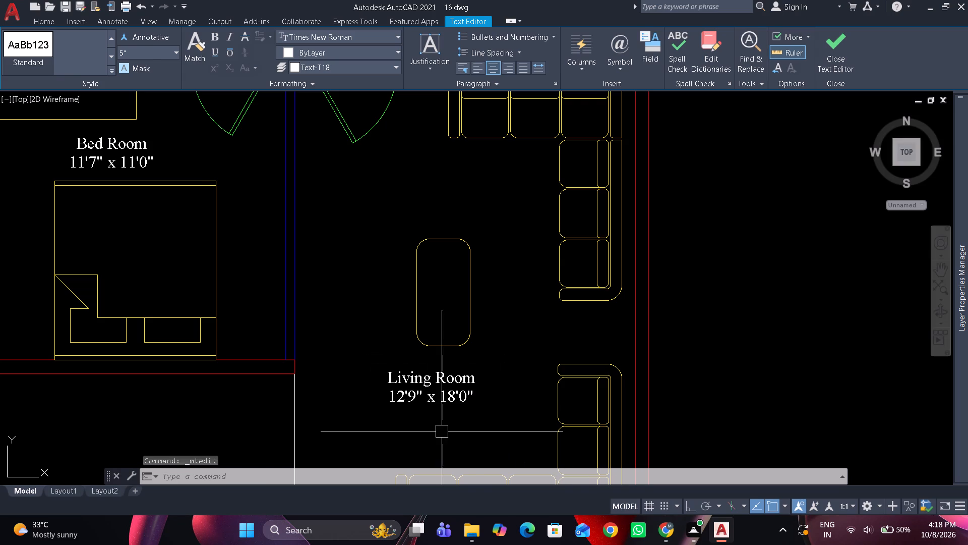
Copy the Living Room label south into the open space between the two stair flights.
left_click(475, 397)
type("co")
key("space")
left_click(453, 377)
scroll(453, 377, "down", 4)
scroll(466, 456, "up", 3)
middle_click_drag(466, 457, 473, 316)
scroll(492, 296, "up", 1)
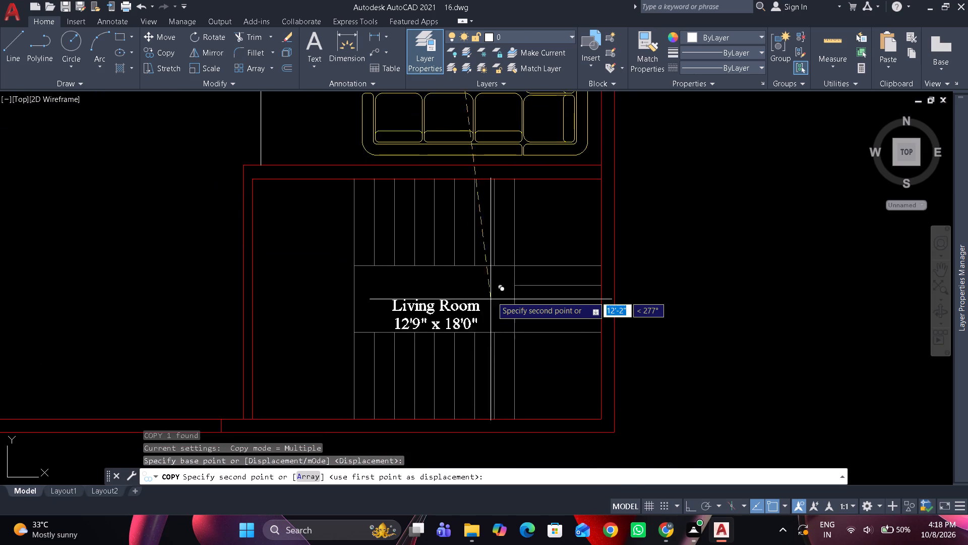
left_click(501, 278)
key("space")
Change the label between the stair flights to "Store" with the size line 13'1" x 5'4".
double_click(469, 286)
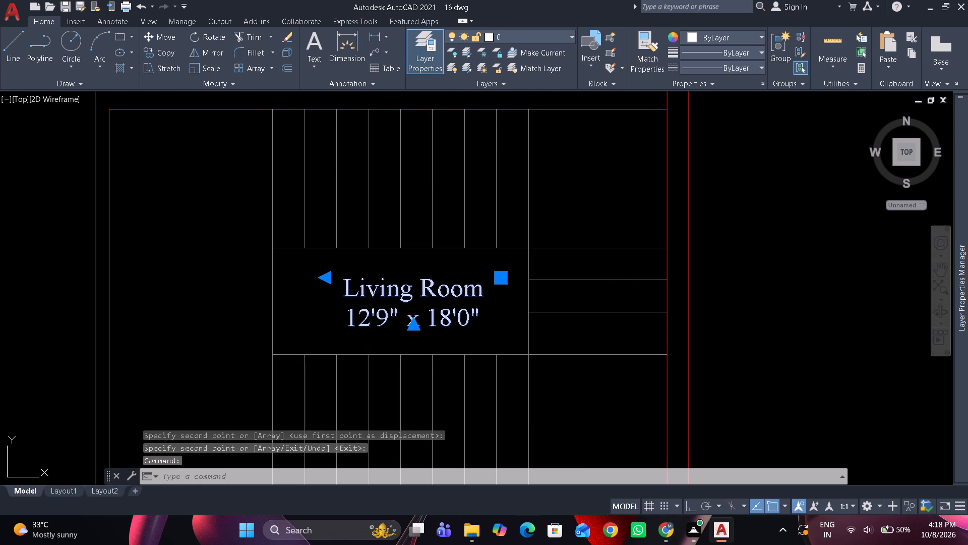
key("ctrl+a")
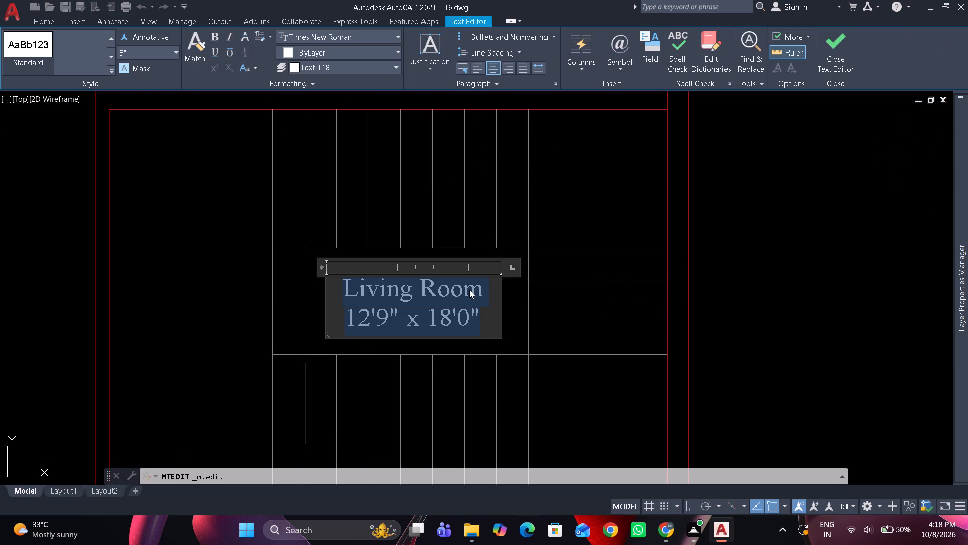
type("Store")
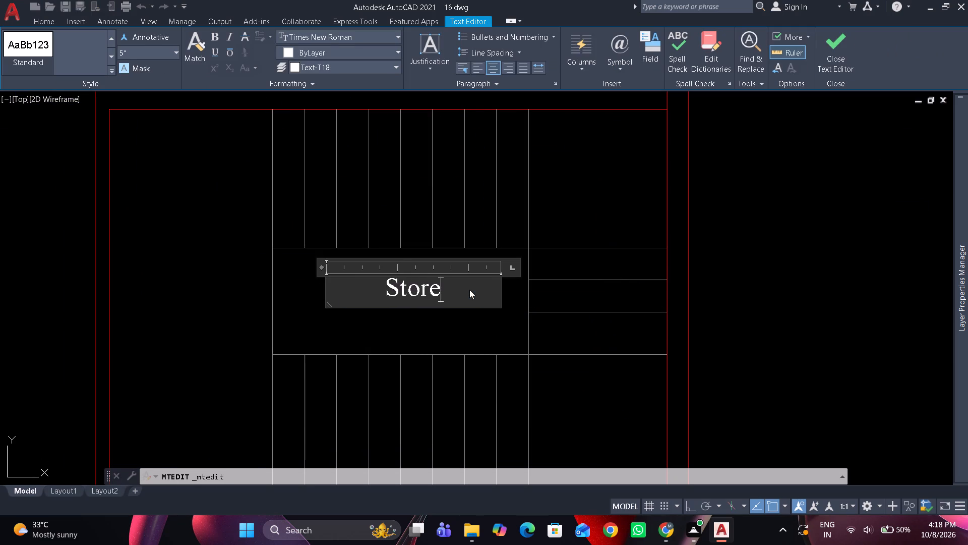
key("Return")
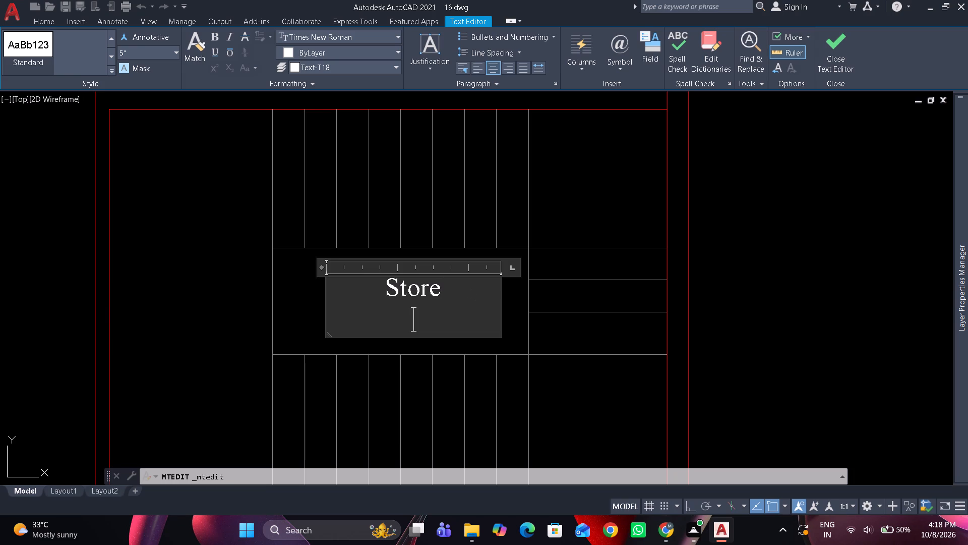
type("13'")
type("1\"")
key("space")
key("x")
key("space")
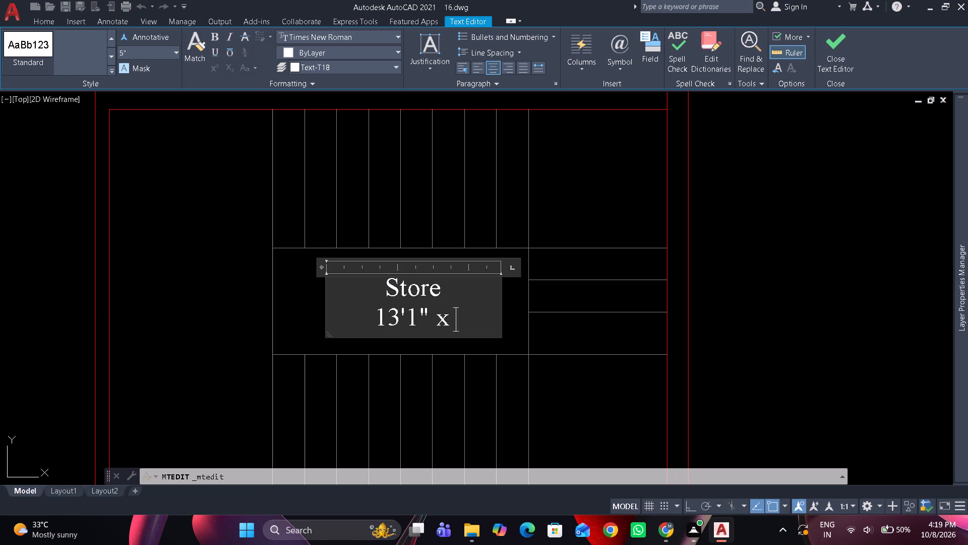
key("5")
key("apostrophe")
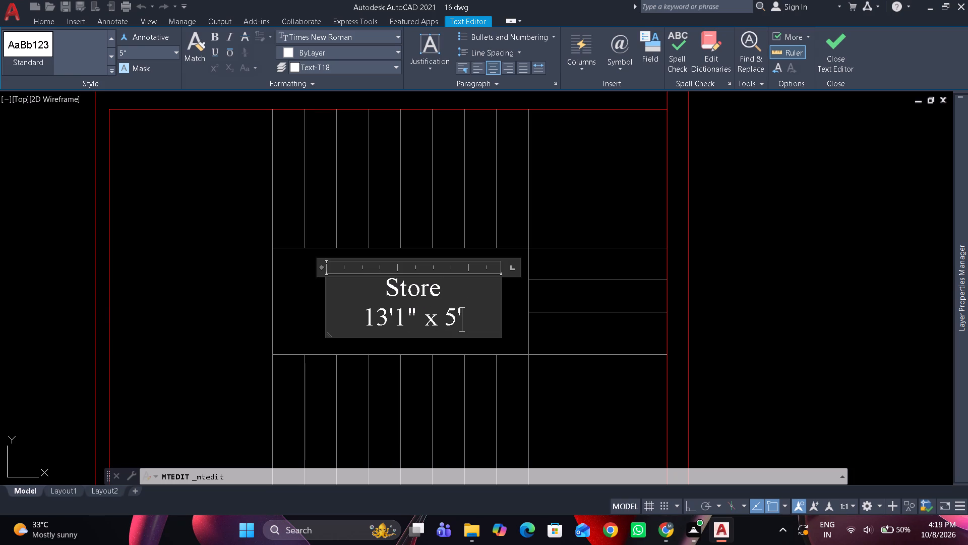
key("4")
key("shift+quotedbl")
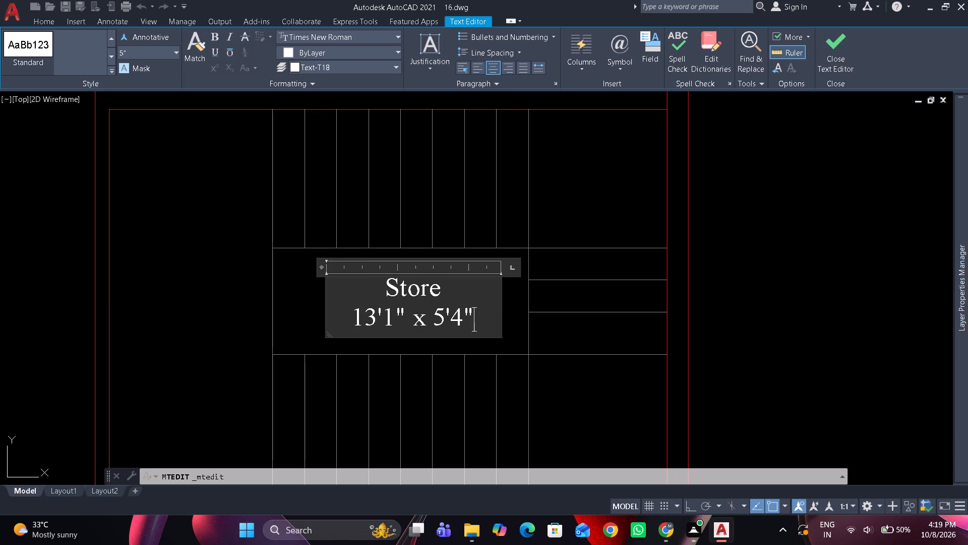
left_click(573, 228)
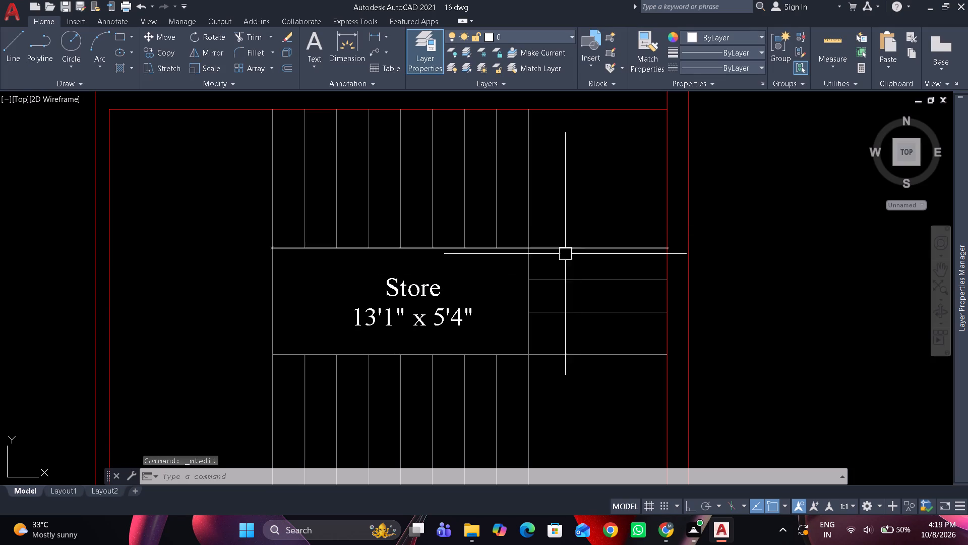
Copy the Store label to the northwest corner of the stair room, west of the upper flight.
left_click(395, 292)
type("co")
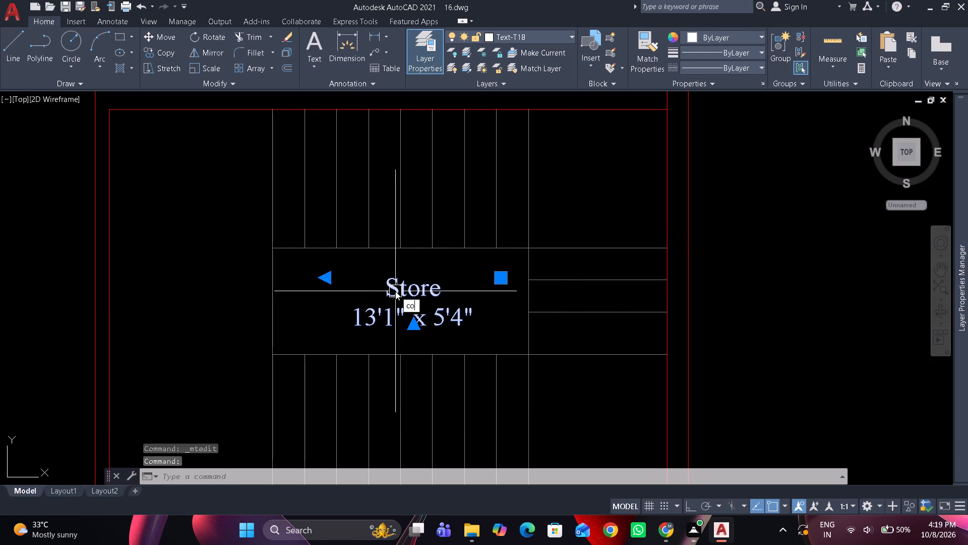
key("space")
left_click_drag(395, 291, 356, 244)
left_click(172, 150)
key("space")
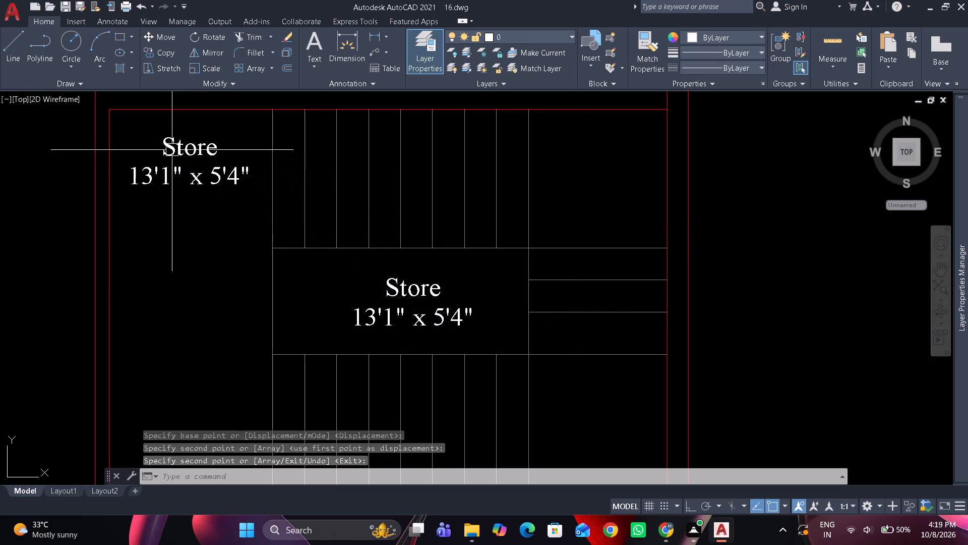
Replace the text of the Store copy west of the upper flight with "Up".
double_click(172, 150)
key("ctrl+a")
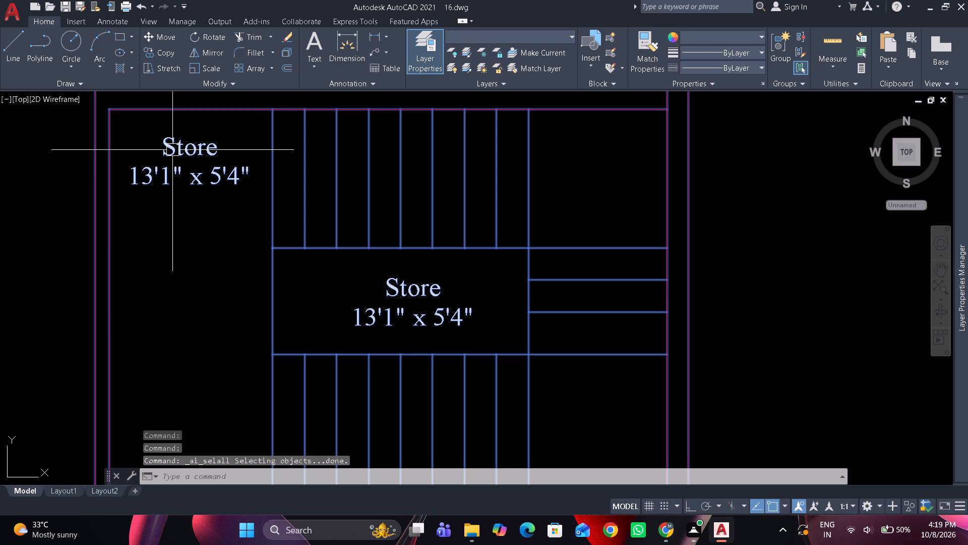
key("Escape")
double_click(173, 150)
key("ctrl+a")
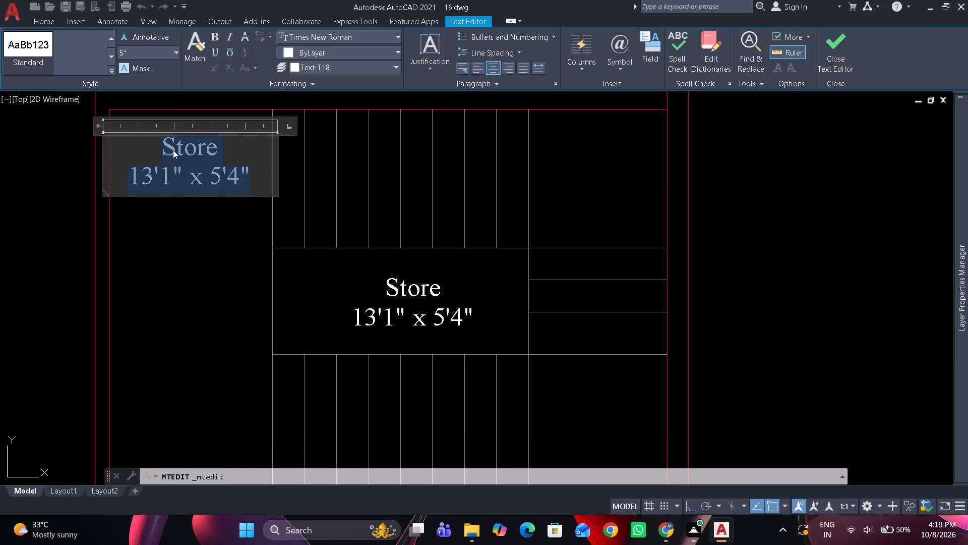
key("shift+u")
key("p")
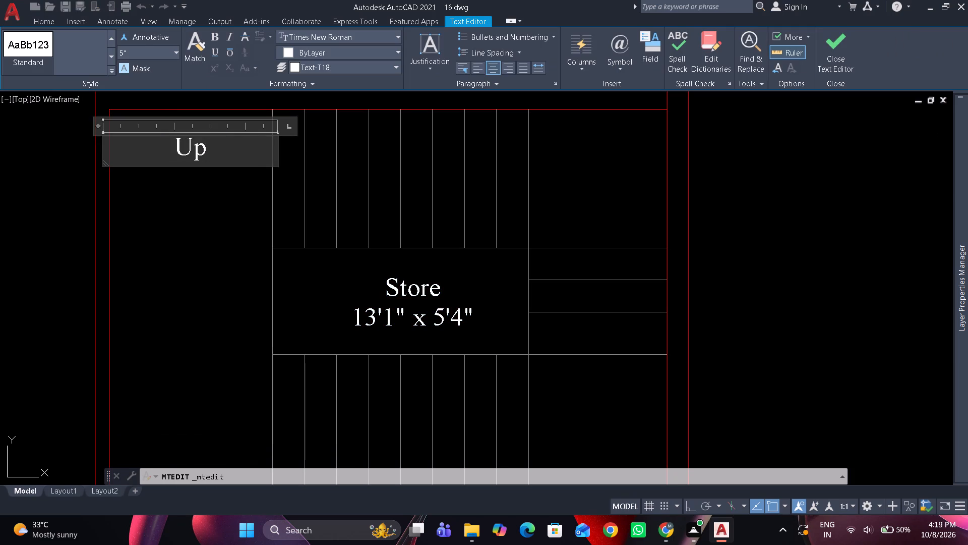
left_click(189, 196)
Move the Up label slightly southeast, closer to the upper flight of stairs.
left_click(207, 152)
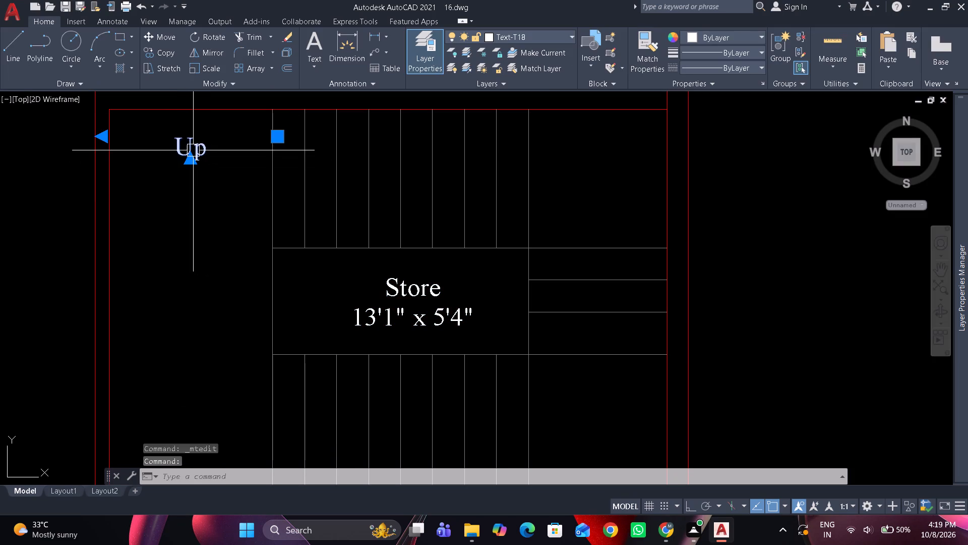
left_click_drag(193, 148, 219, 170)
Place a multileader with its arrowhead on the upper flight's treads and its landing just below the Up label.
scroll(225, 103, "up", 1)
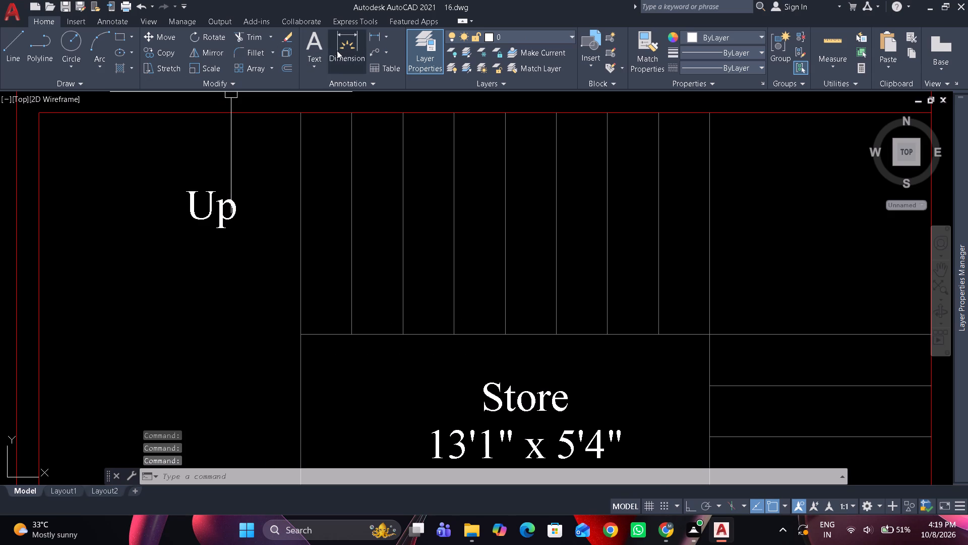
left_click(375, 46)
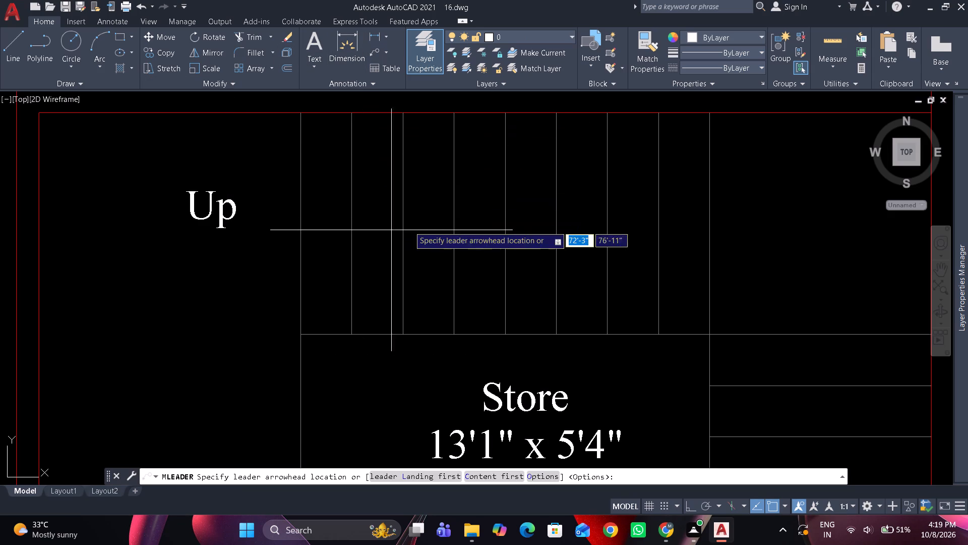
left_click_drag(498, 224, 472, 224)
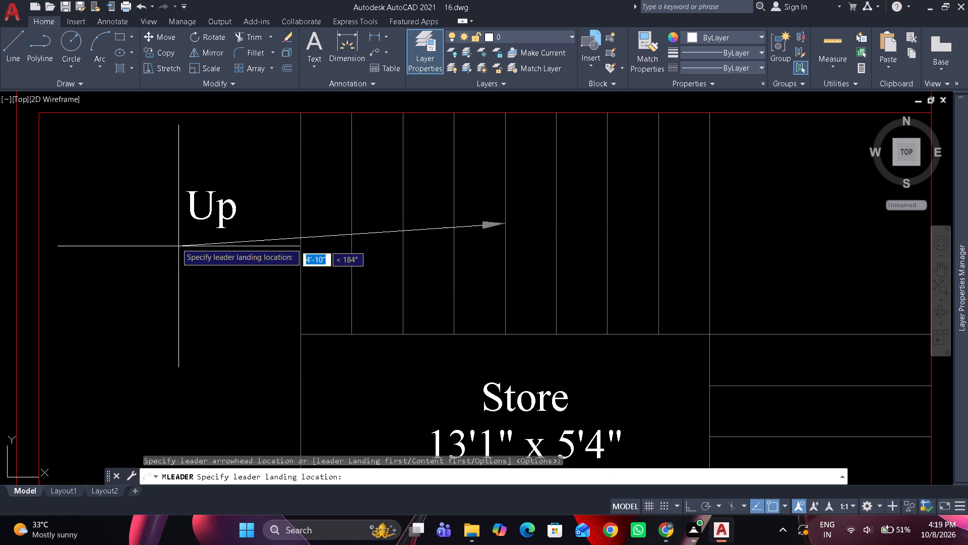
left_click(199, 252)
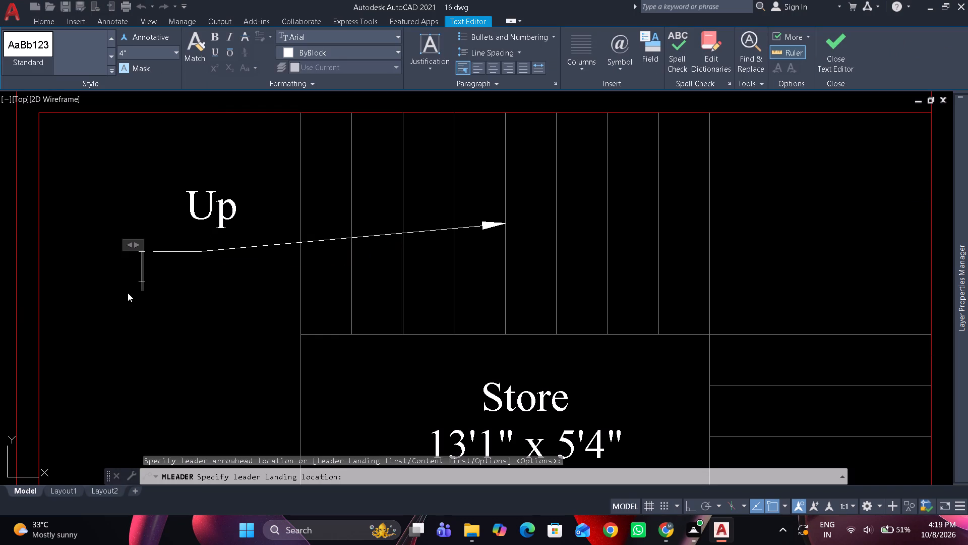
Set the stair multileader's text font to Times New Roman and enter "Up" as its text.
left_click(315, 37)
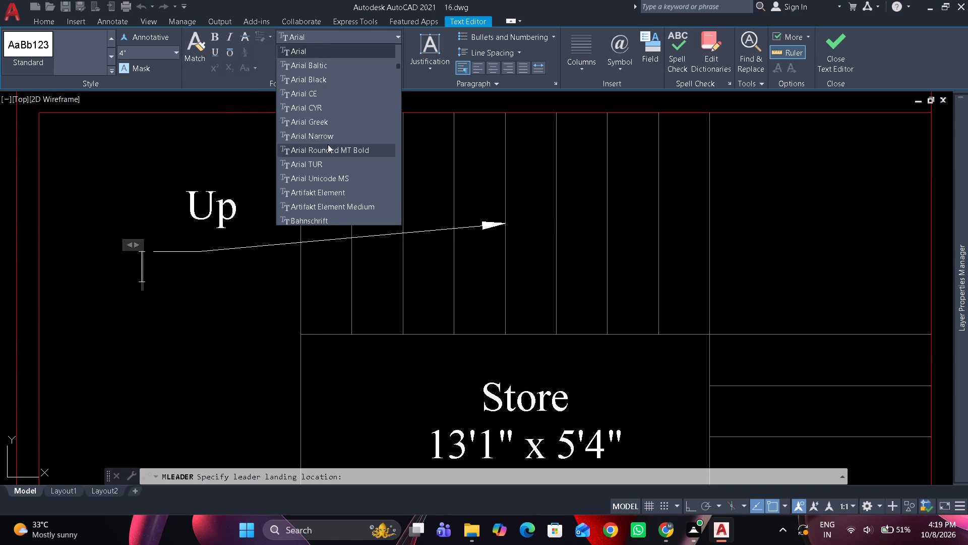
key("t")
scroll(328, 150, "down", 3)
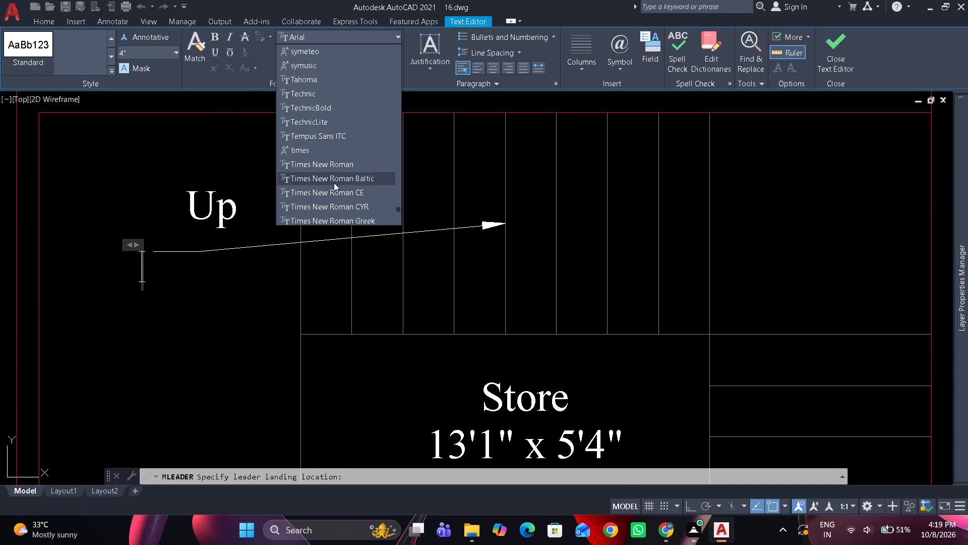
left_click(334, 168)
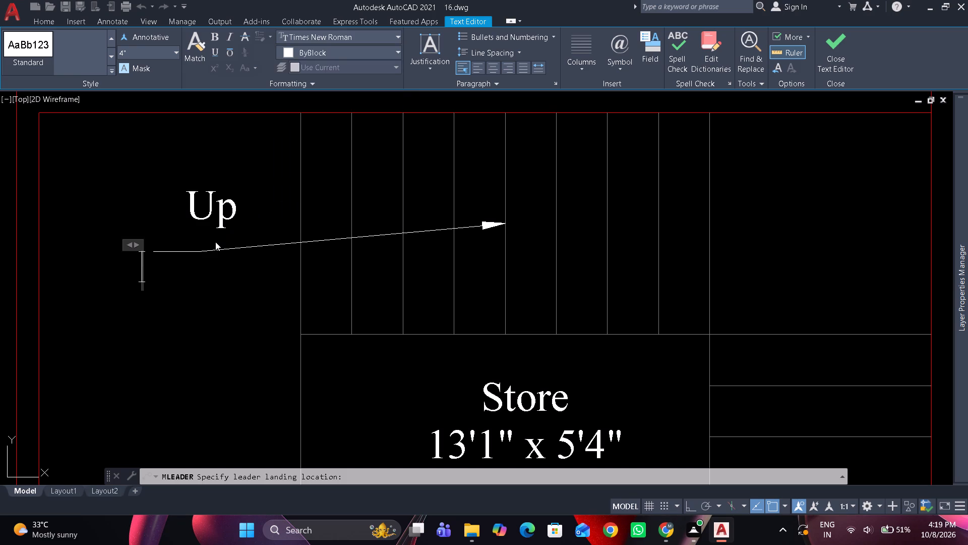
type("Up")
left_click(211, 314)
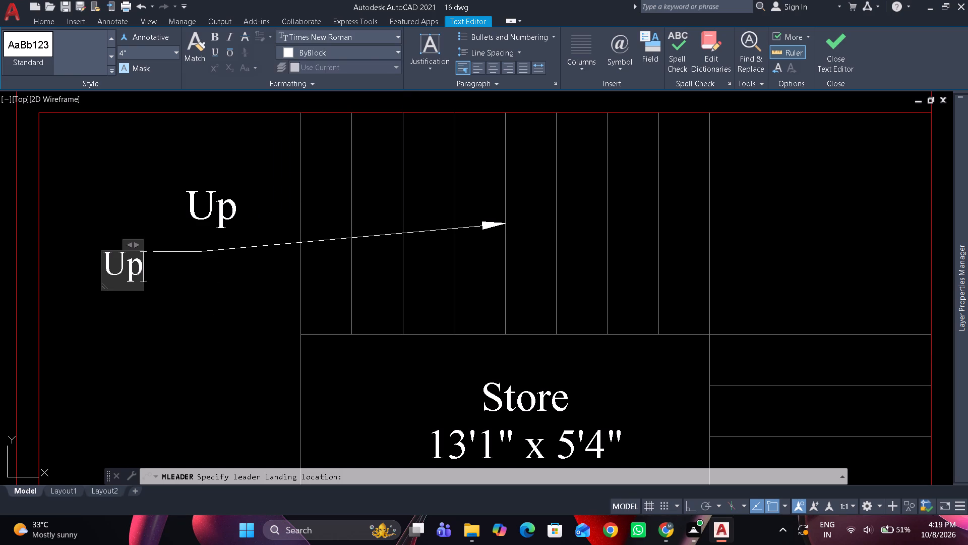
Erase the separate Up text above the multileader's landing.
left_click(217, 207)
type("e")
key("space")
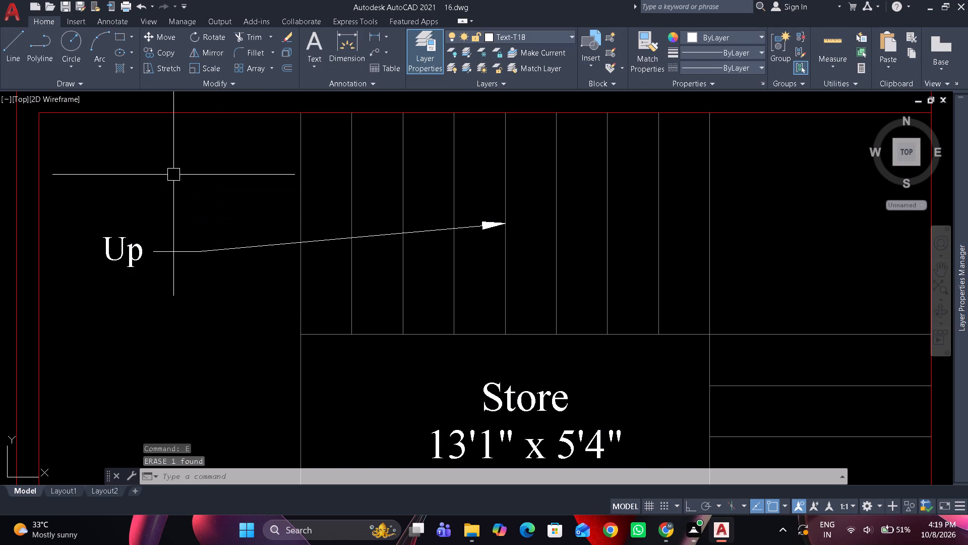
Stretch the Up multileader's landing point about 3" north so the leader line runs flatter.
scroll(187, 206, "down", 3)
middle_click_drag(214, 213, 390, 234)
scroll(390, 234, "up", 2)
left_click(383, 245)
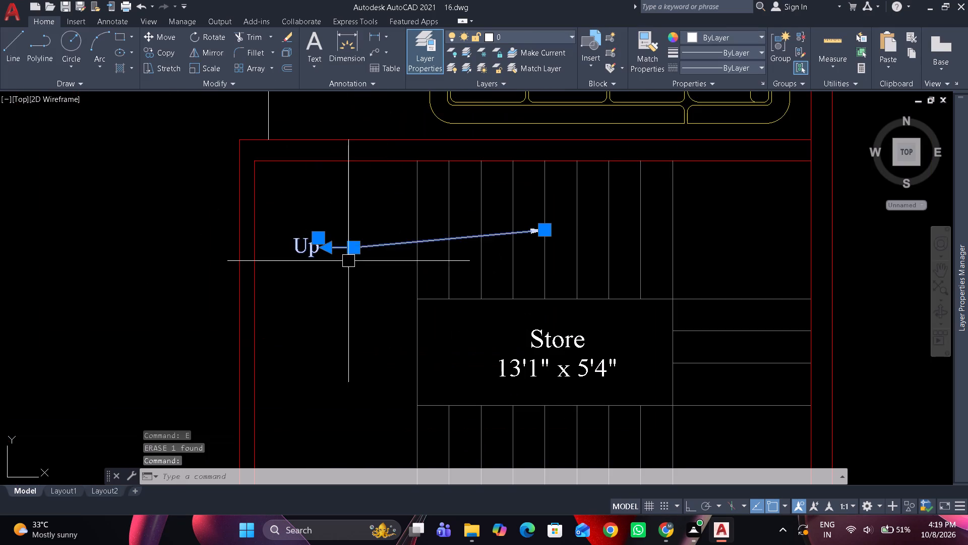
scroll(347, 262, "up", 2)
left_click_drag(362, 224, 361, 213)
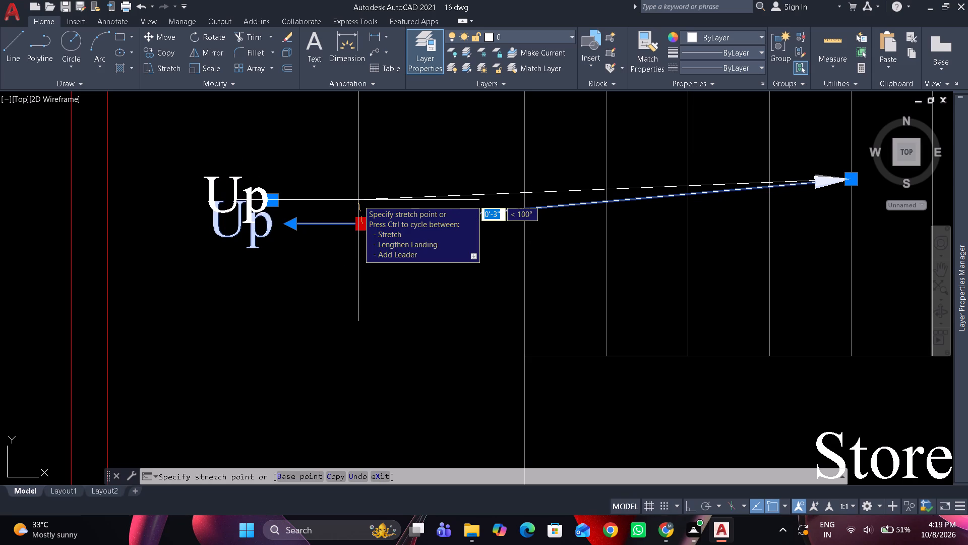
left_click(358, 200)
key("Escape")
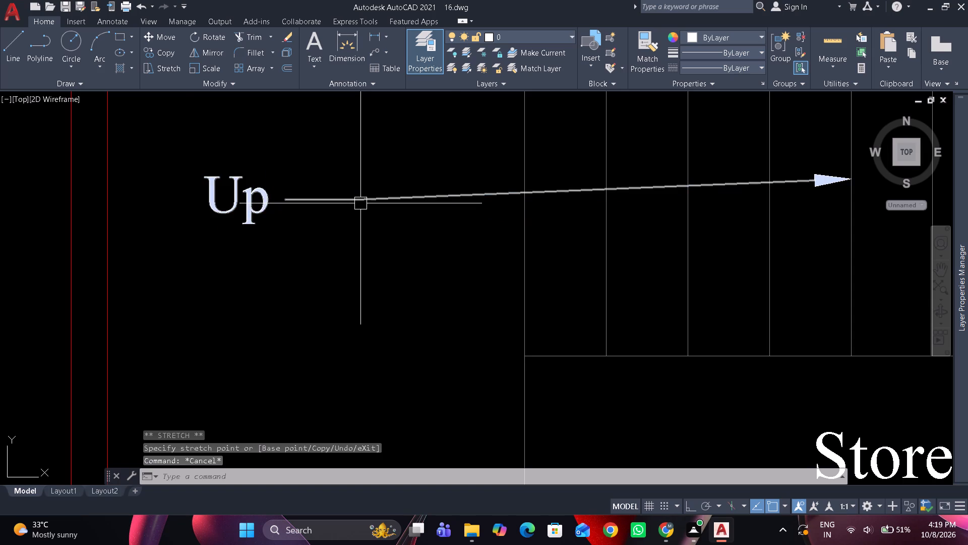
Copy the Store label from between the stair flights into the large open area west of the stair room.
scroll(373, 226, "down", 3)
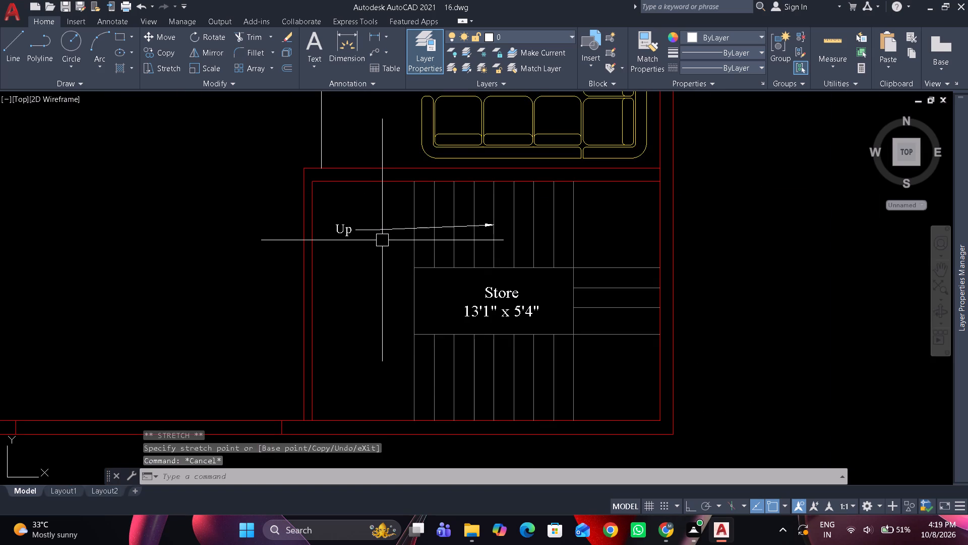
scroll(361, 231, "down", 1)
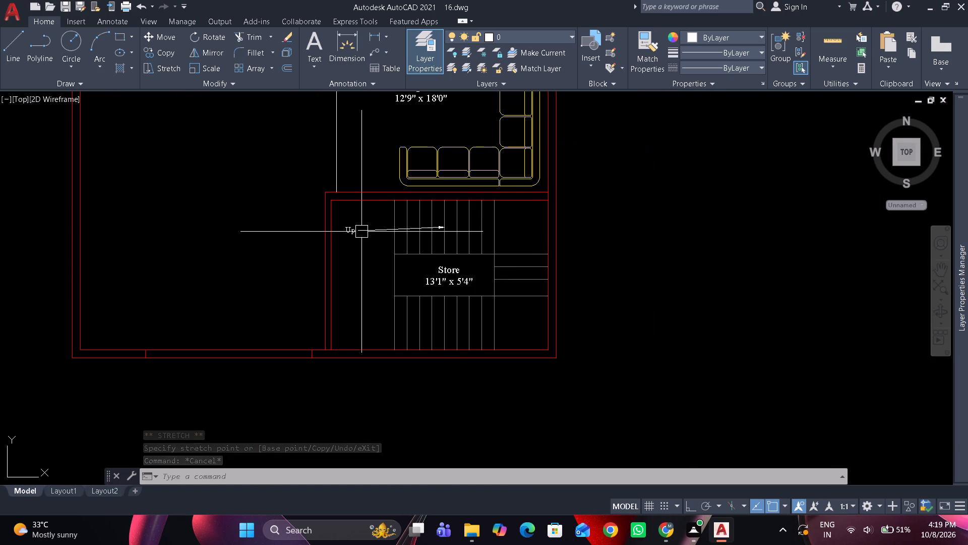
left_click(459, 277)
type("co")
key("space")
left_click_drag(459, 276, 453, 271)
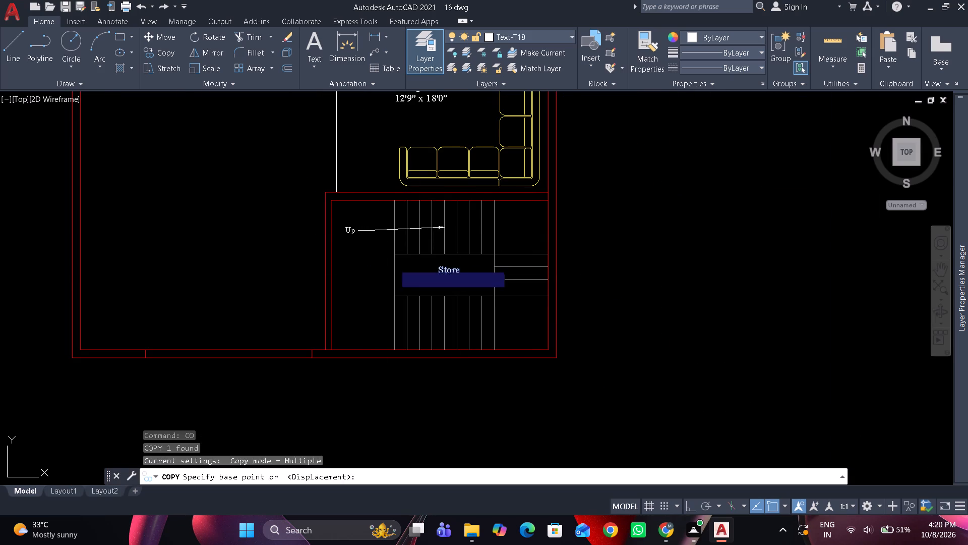
middle_click_drag(230, 234, 327, 288)
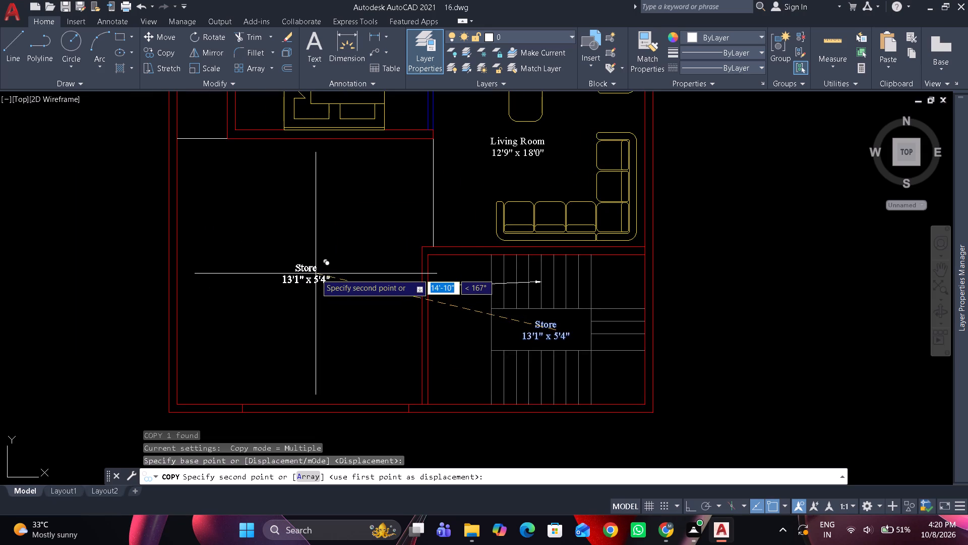
left_click(314, 260)
key("Escape")
Replace the text of the Store copy west of the stair room with "Parking" above "12'0" x 16'0"".
double_click(303, 260)
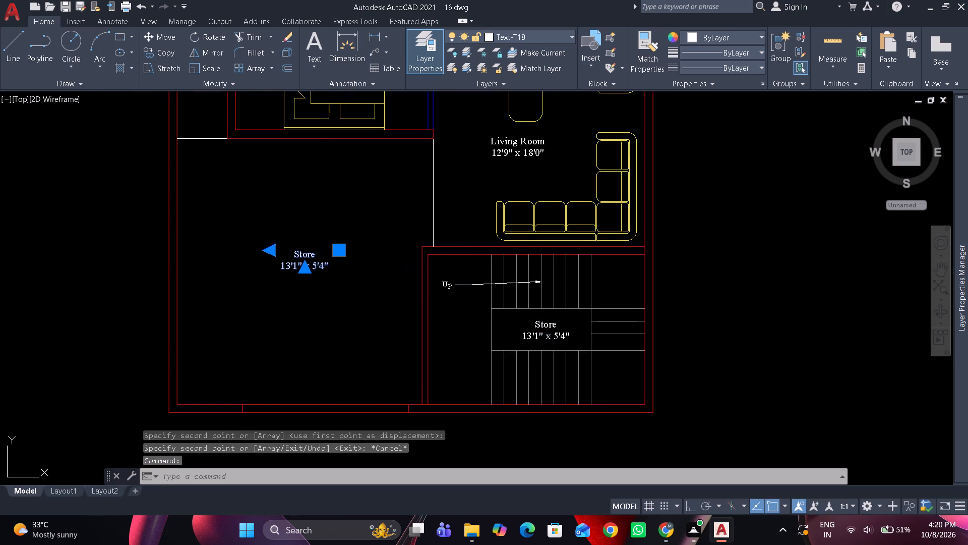
key("ctrl+a")
type("Pa")
type("rki")
key("n")
key("g")
key("Return")
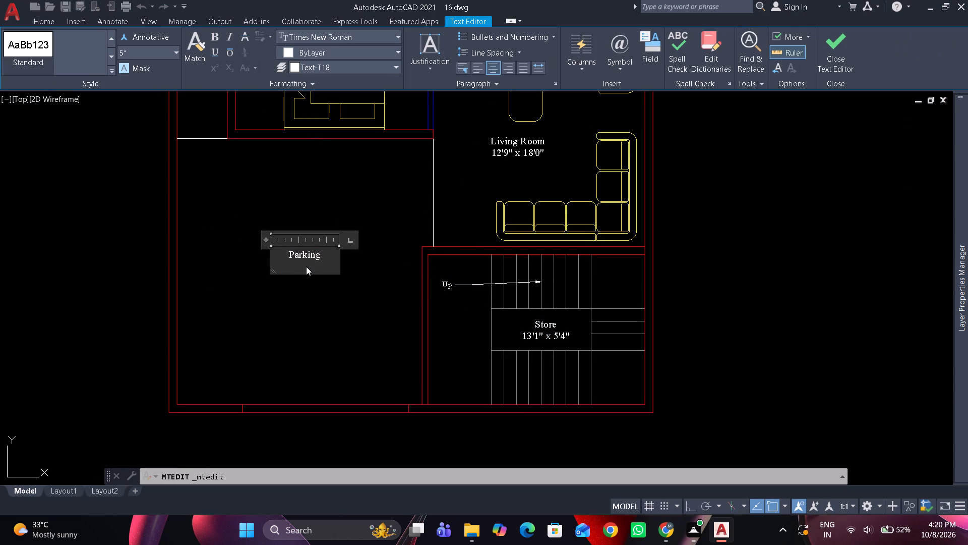
type("12'")
type("0\" x")
key("space")
type("16'")
type("0\"")
left_click(318, 355)
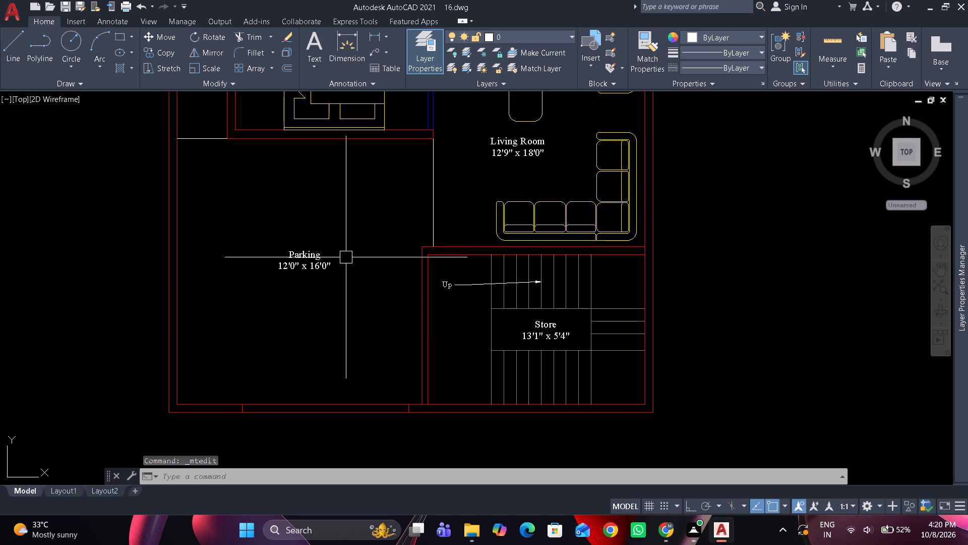
Start a hatch with the AR-HBONE pattern and apply it to the Parking area.
type("h")
key("space")
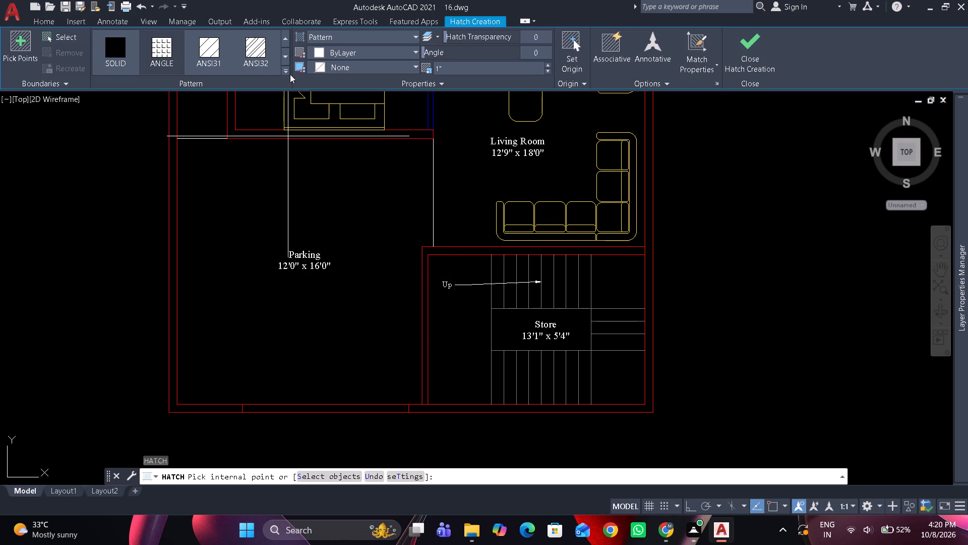
left_click(288, 70)
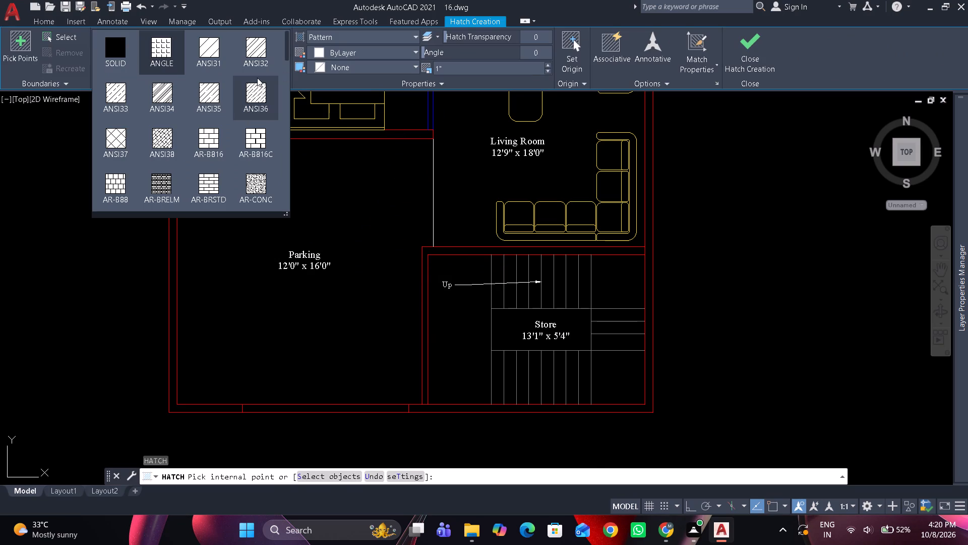
scroll(226, 76, "down", 1)
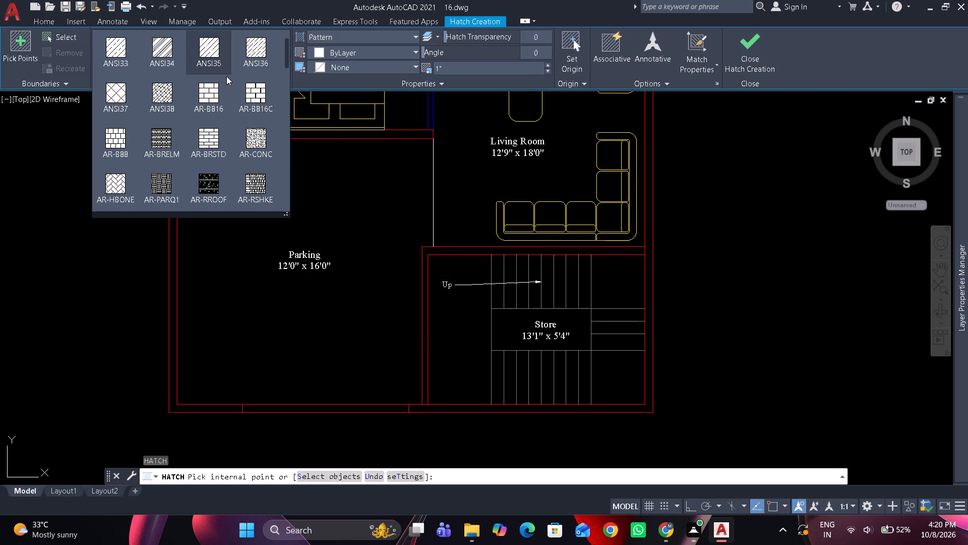
left_click(118, 176)
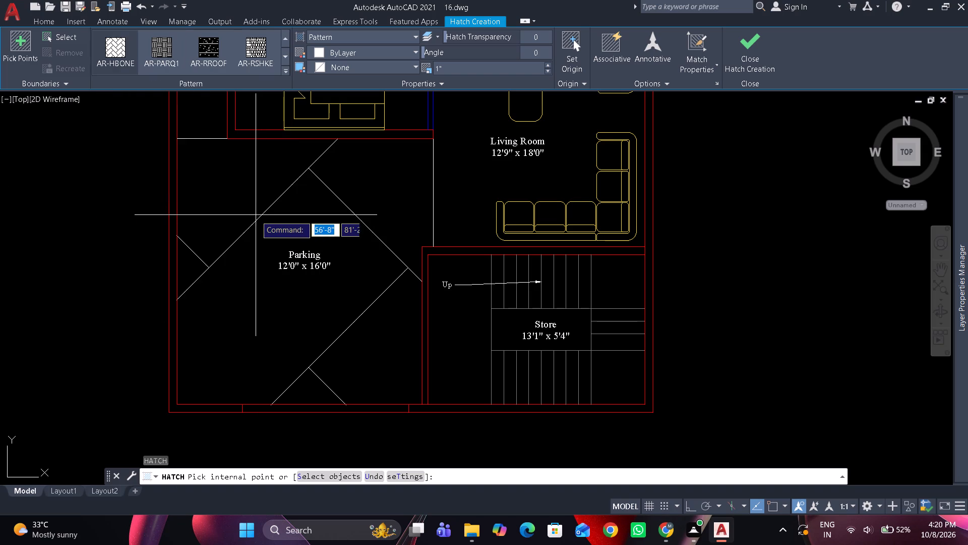
left_click(256, 216)
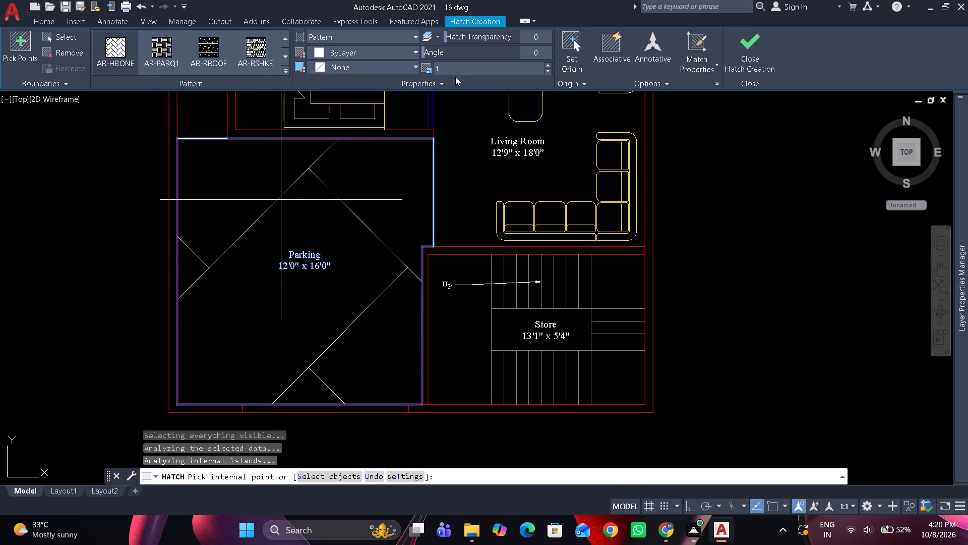
Set the Parking hatch's pattern scale to 0.1 and finish the hatch.
scroll(457, 67, "down", 5)
scroll(457, 67, "down", 20)
scroll(457, 67, "down", 2)
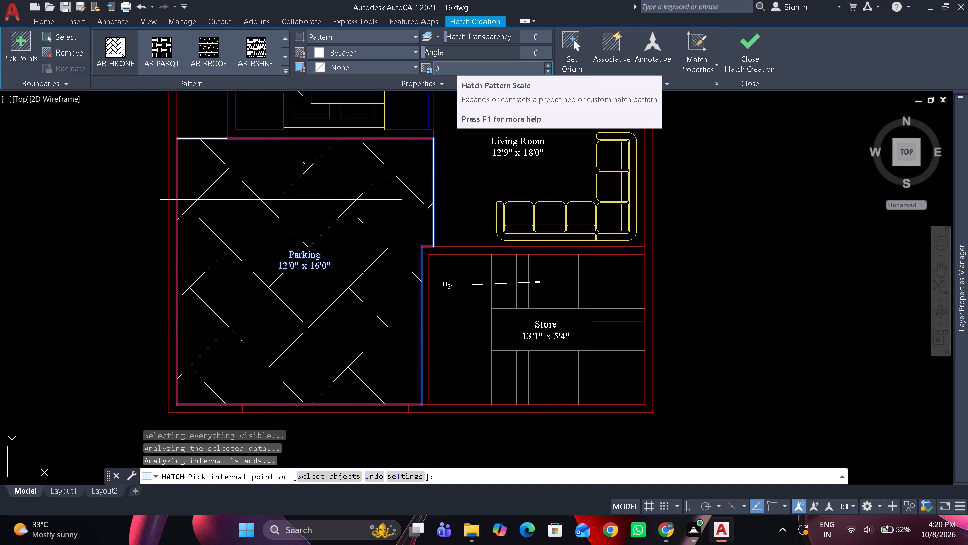
scroll(457, 67, "down", 7)
scroll(457, 67, "up", 12)
scroll(457, 66, "down", 10)
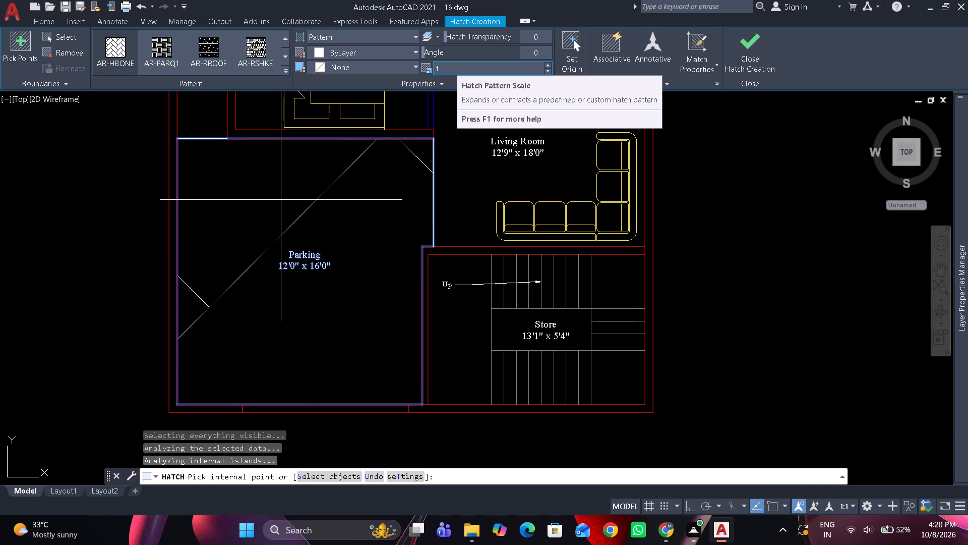
scroll(457, 66, "down", 13)
scroll(457, 66, "down", 19)
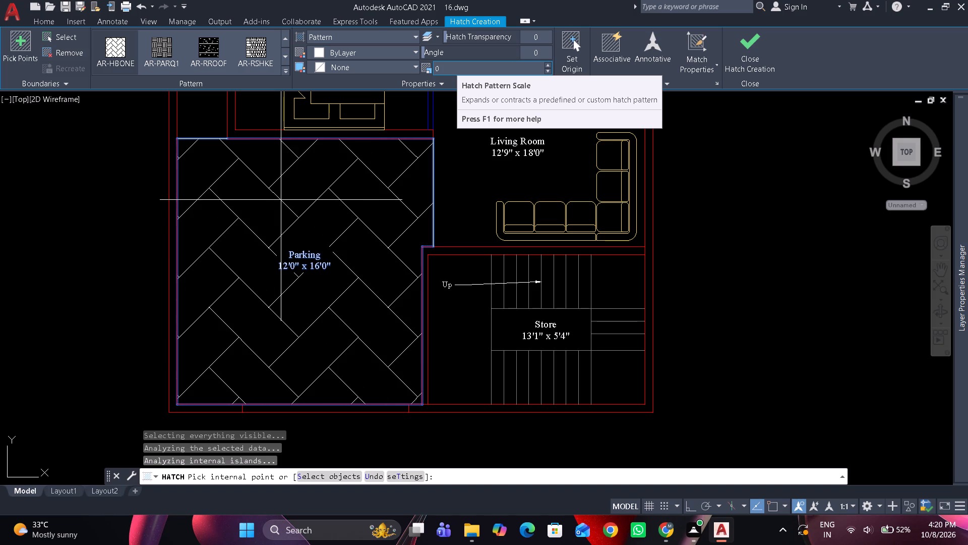
left_click(457, 66)
key("0")
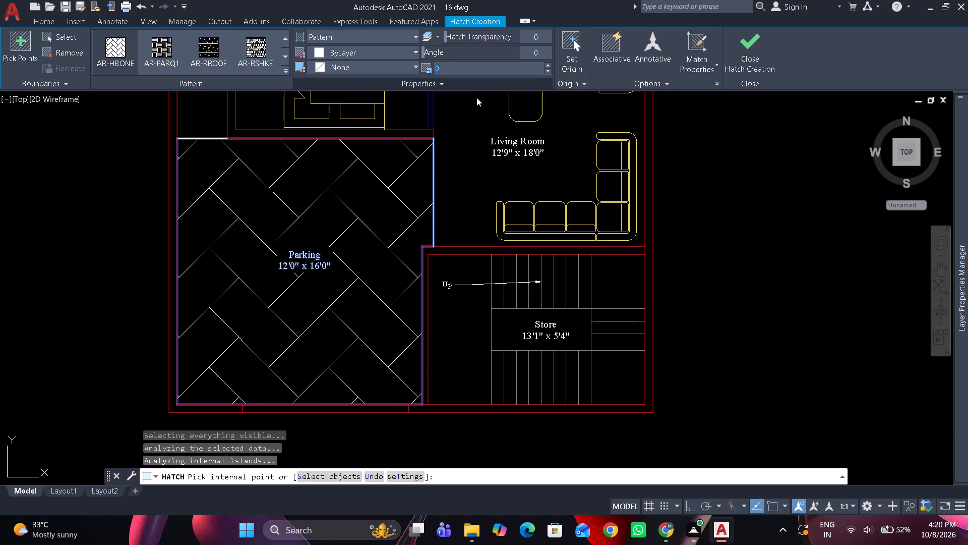
key("period")
key("1")
key("Return")
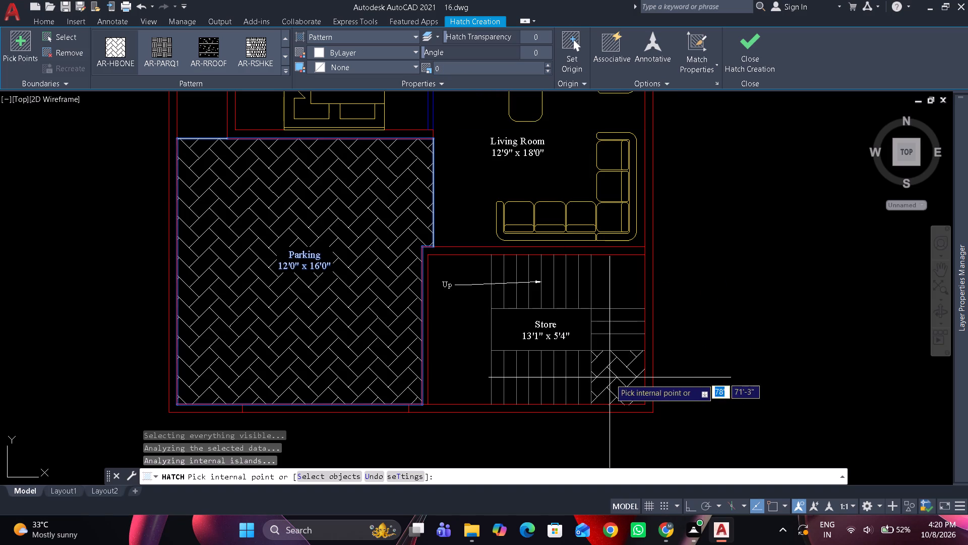
left_click(412, 223)
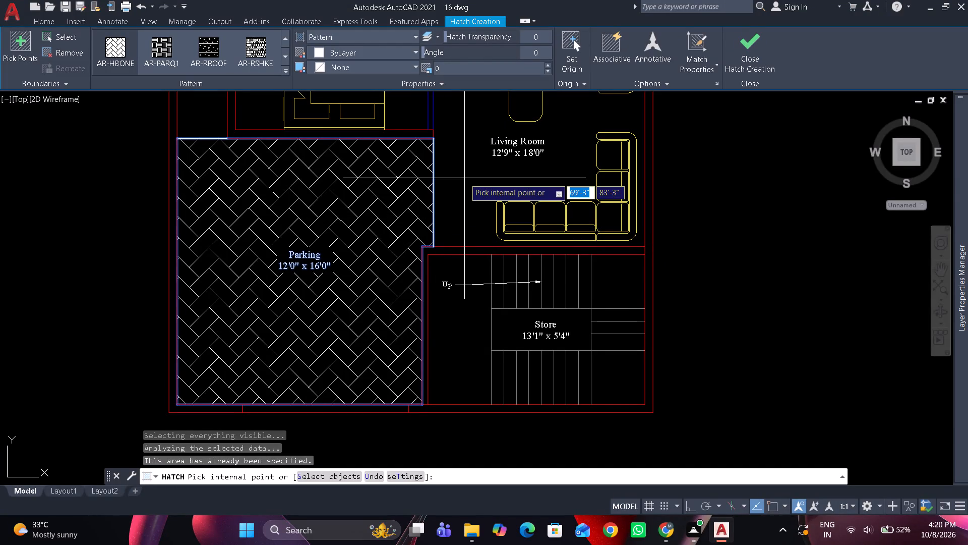
key("space")
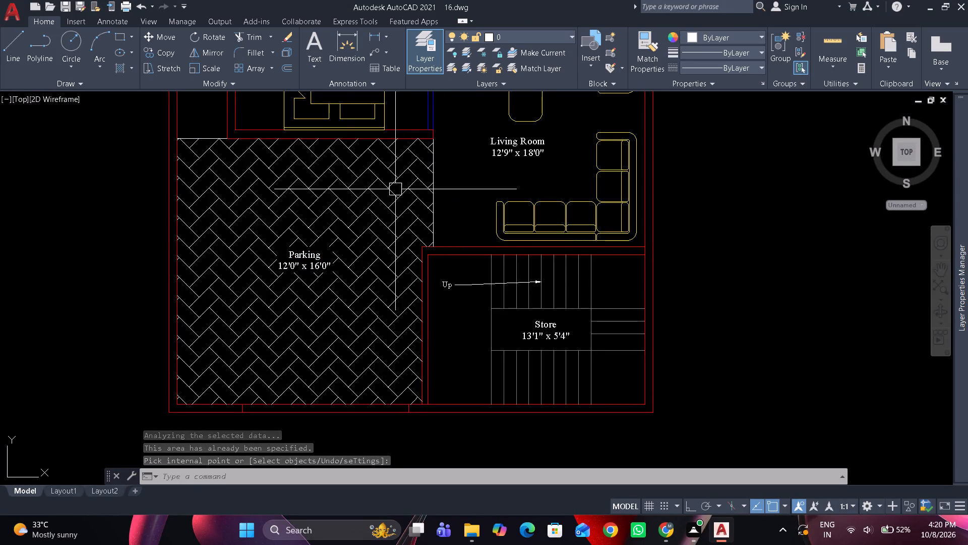
Copy the Bed Room label below the toilet into the yellow rectangle just north of it.
scroll(344, 179, "down", 1)
middle_click_drag(344, 179, 370, 331)
scroll(352, 160, "up", 2)
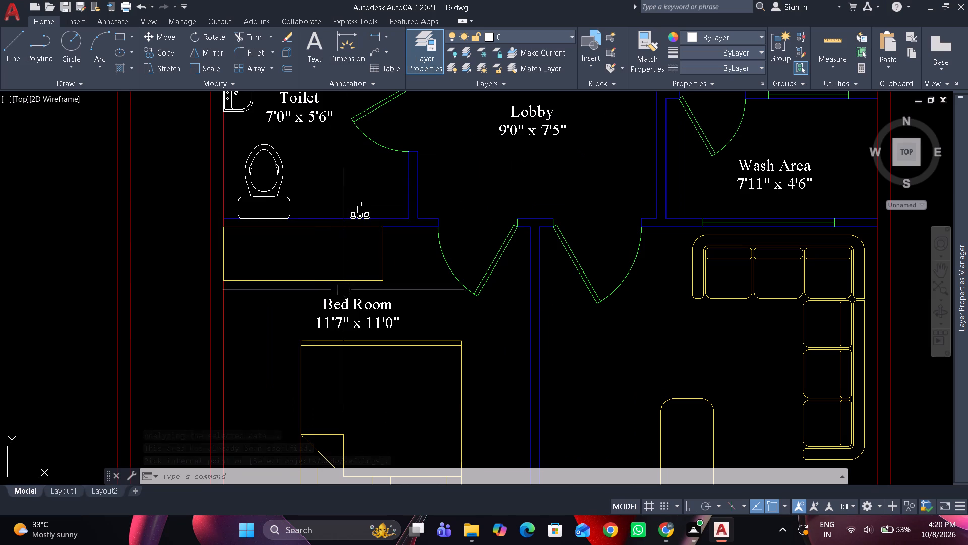
left_click(345, 306)
type("co")
key("space")
left_click_drag(345, 306, 337, 295)
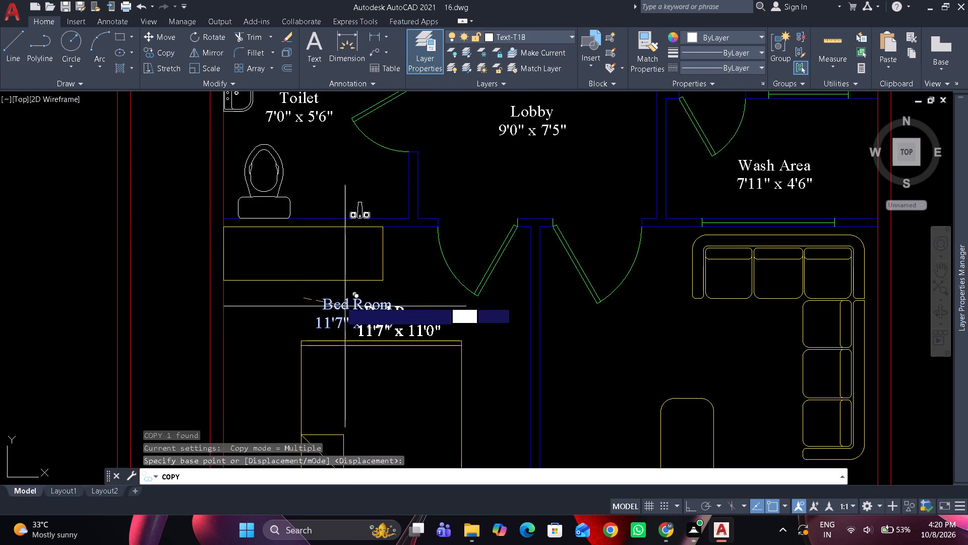
scroll(292, 260, "up", 2)
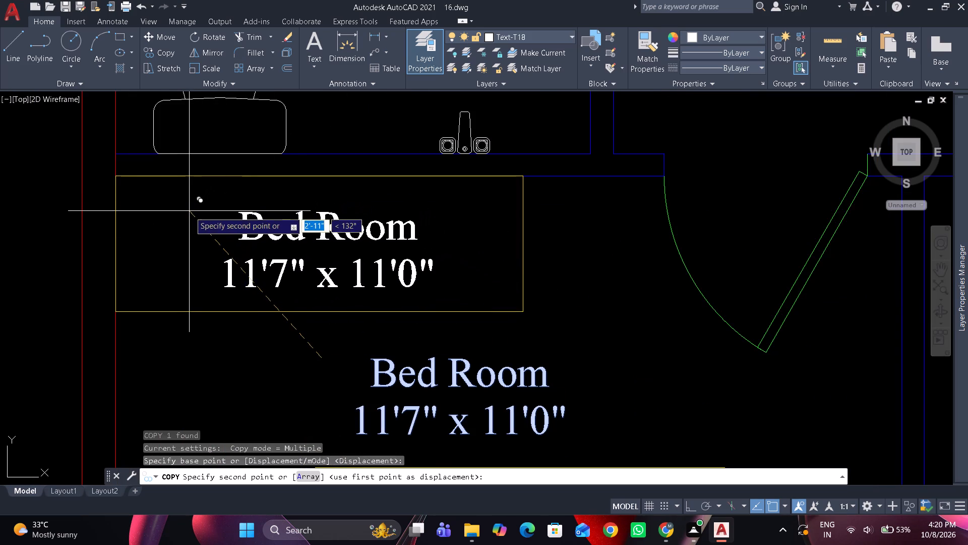
left_click(193, 209)
key("space")
Replace the text of the Bed Room copy inside the yellow rectangle with "Wardrobe".
double_click(270, 224)
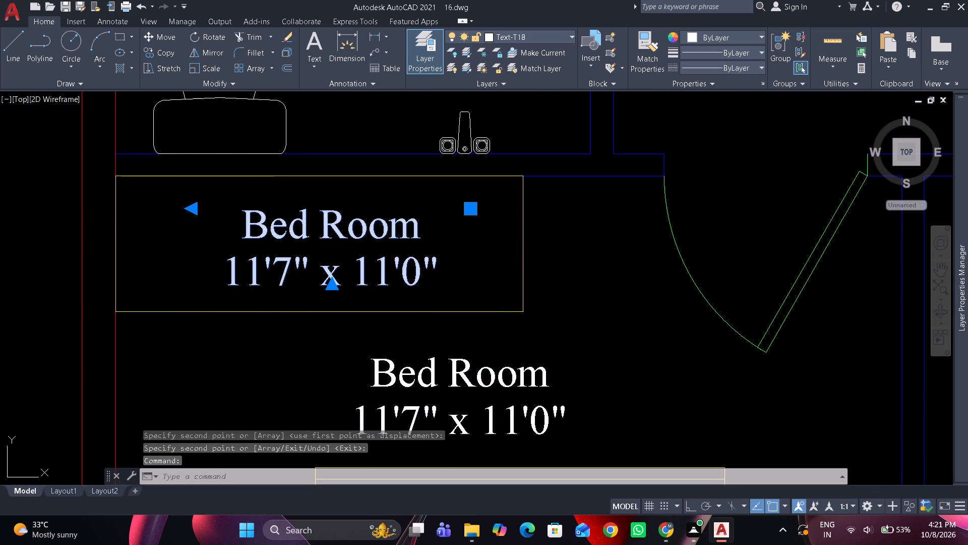
key("ctrl+a")
type("Wardrobr")
key("BackSpace")
key("e")
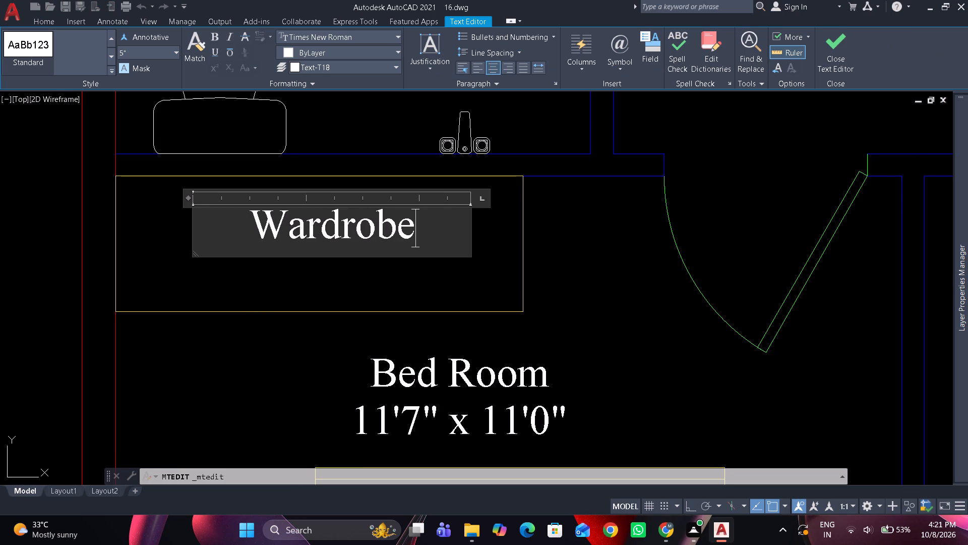
left_click(333, 273)
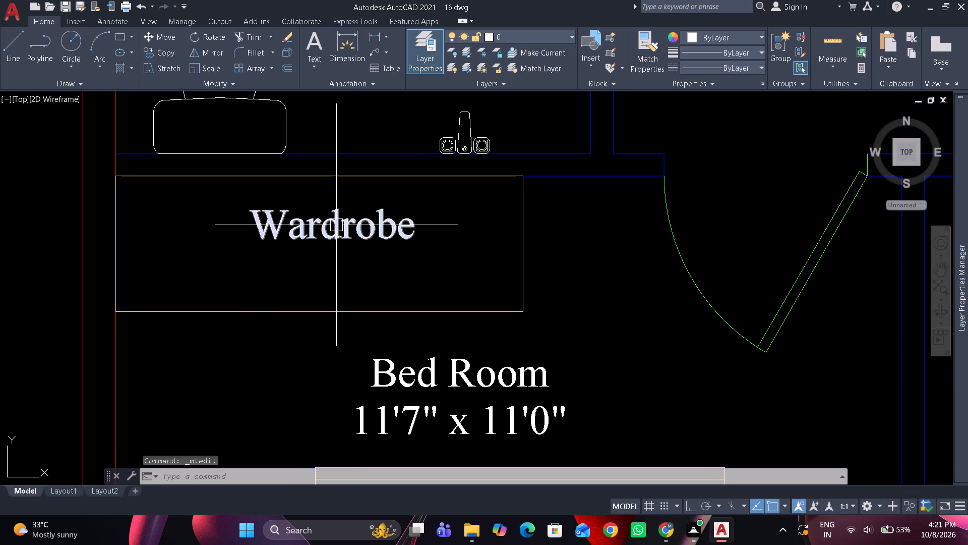
Move the Wardrobe label slightly southwest, to mid-height of its rectangle.
left_click(336, 224)
left_click_drag(336, 223, 327, 242)
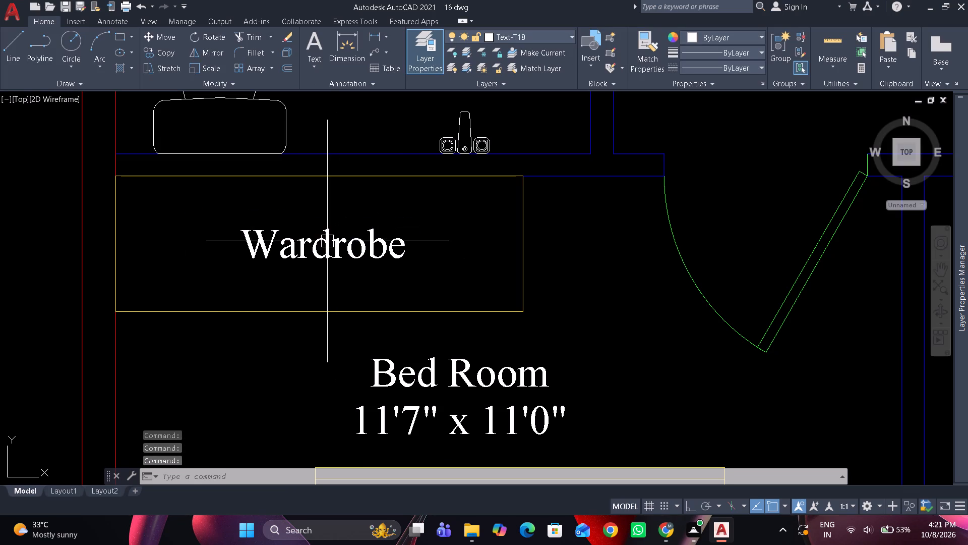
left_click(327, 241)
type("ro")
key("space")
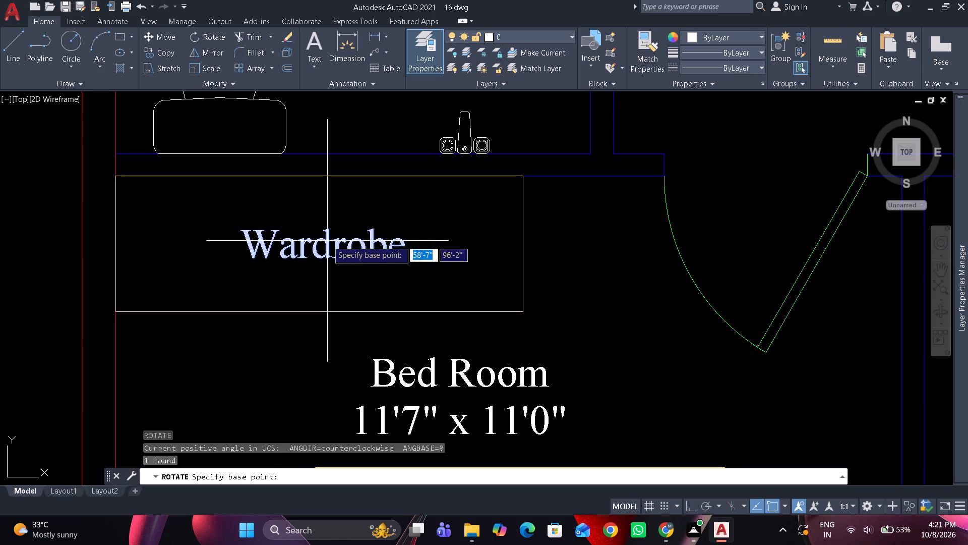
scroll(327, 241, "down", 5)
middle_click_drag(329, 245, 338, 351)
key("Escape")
Copy the Wardrobe label into the northern bedroom's wardrobe rectangle and into the yellow wardrobe rectangle above the Dress label.
scroll(338, 352, "up", 2)
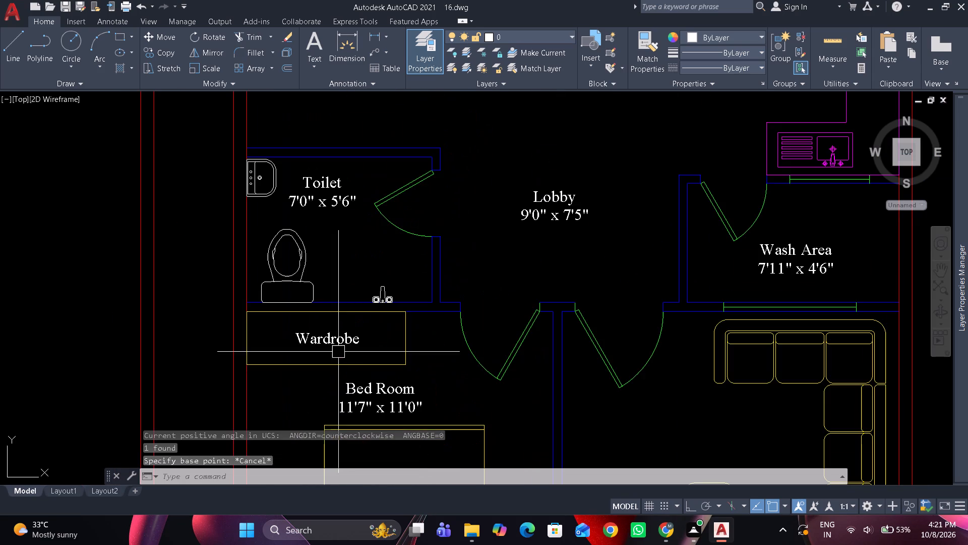
scroll(338, 352, "up", 1)
left_click(336, 342)
type("co")
key("space")
left_click_drag(336, 342, 336, 338)
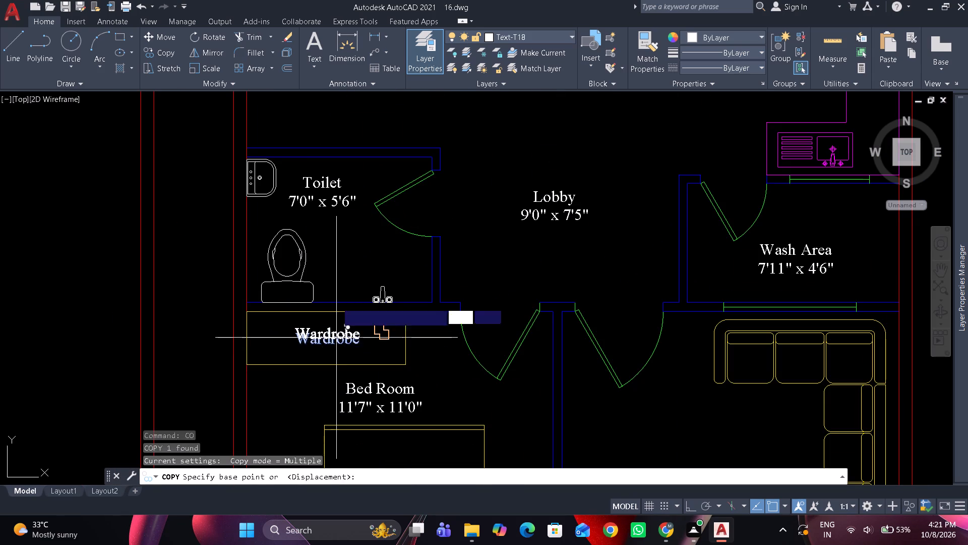
middle_click_drag(343, 212, 347, 382)
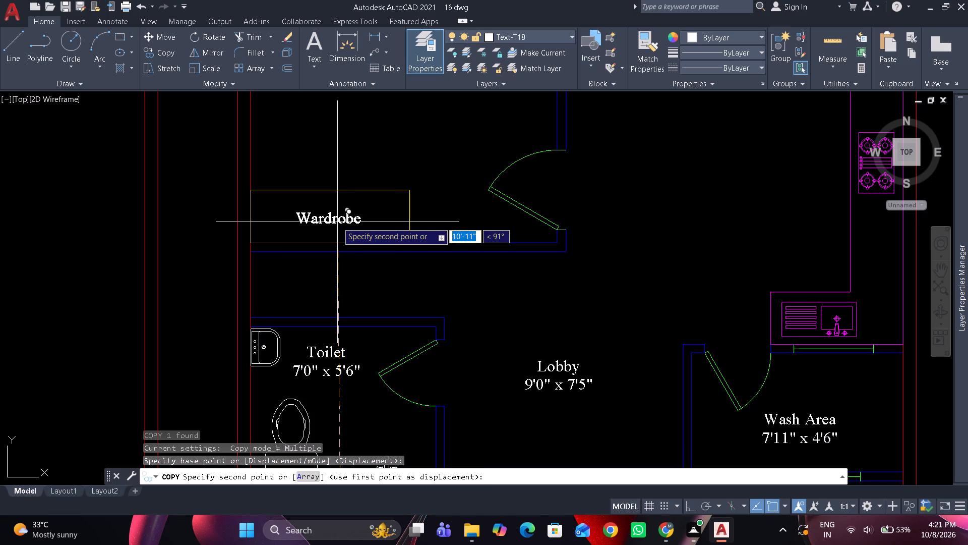
left_click(337, 219)
scroll(357, 162, "down", 3)
middle_click_drag(357, 172, 352, 297)
scroll(371, 172, "up", 1)
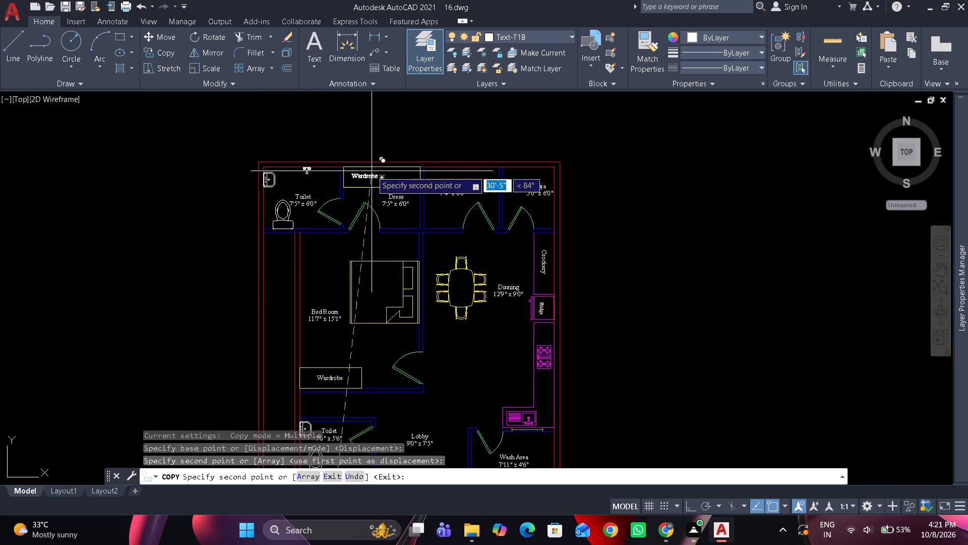
scroll(372, 171, "up", 3)
left_click(406, 197)
key("space")
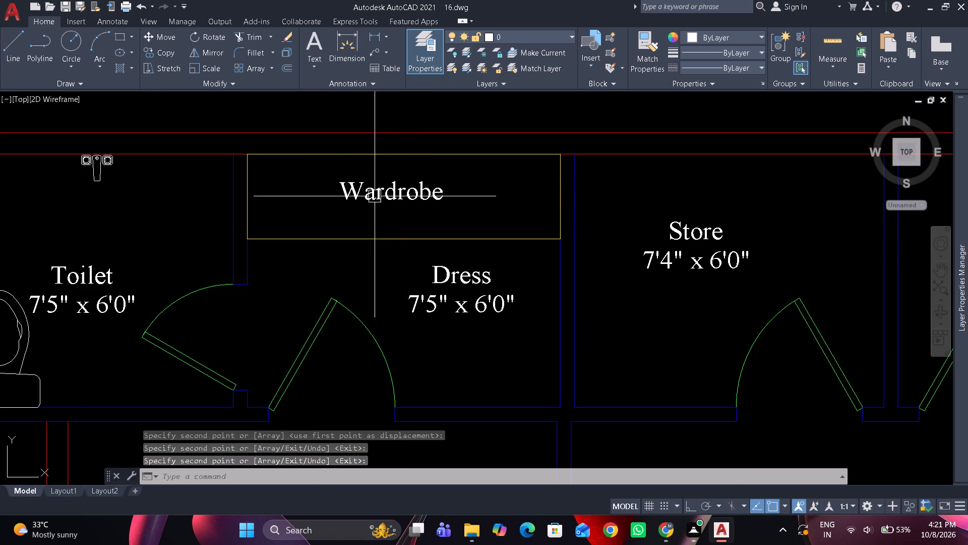
Copy the Lobby label into the open kitchen area beside the stove counter.
scroll(370, 199, "down", 5)
scroll(370, 302, "up", 2)
middle_click_drag(373, 306, 353, 177)
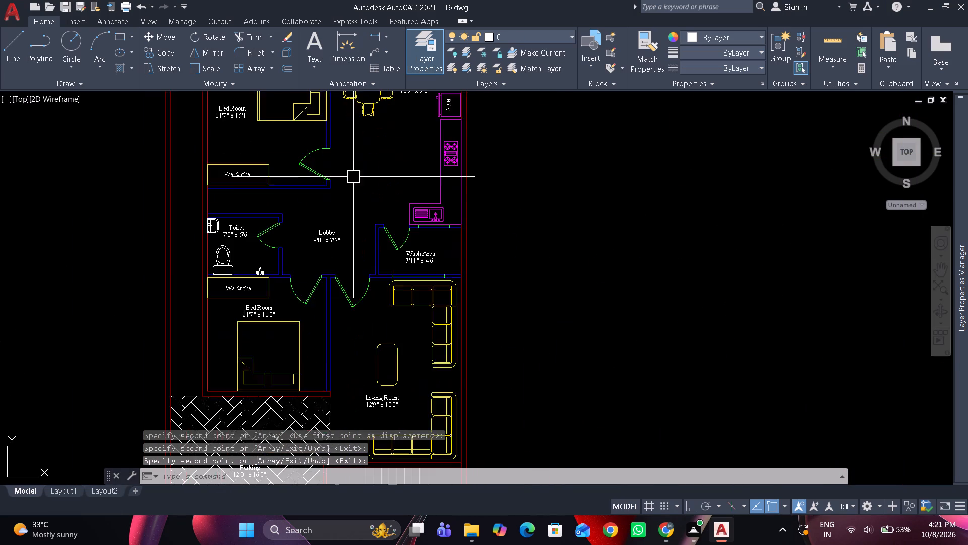
scroll(353, 181, "down", 1)
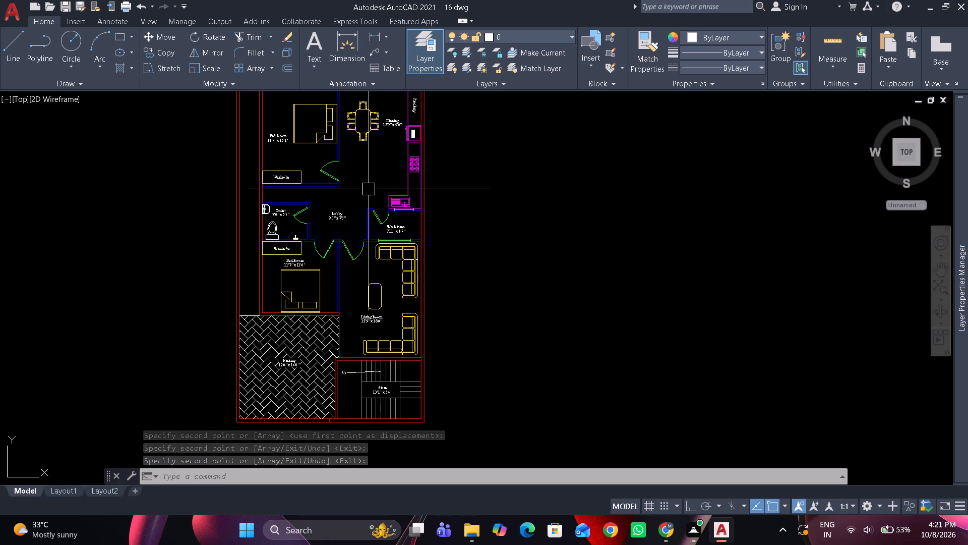
scroll(369, 188, "up", 2)
left_click(280, 251)
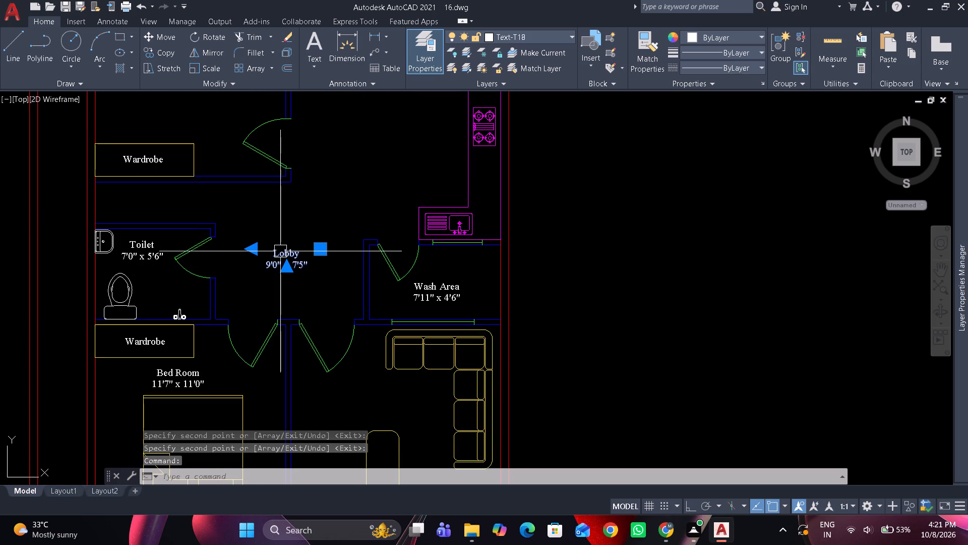
type("co")
key("space")
left_click_drag(283, 253, 307, 228)
middle_click_drag(367, 149, 314, 303)
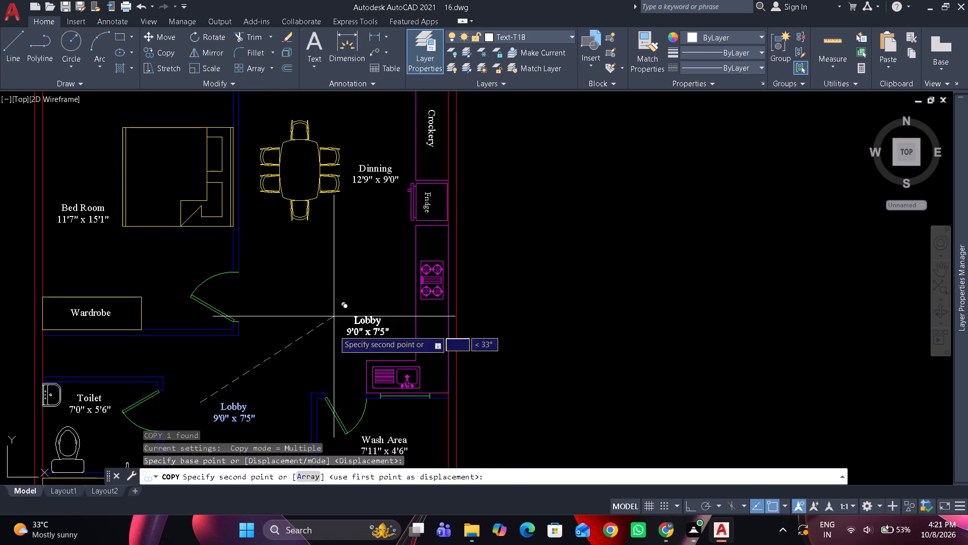
scroll(340, 322, "up", 1)
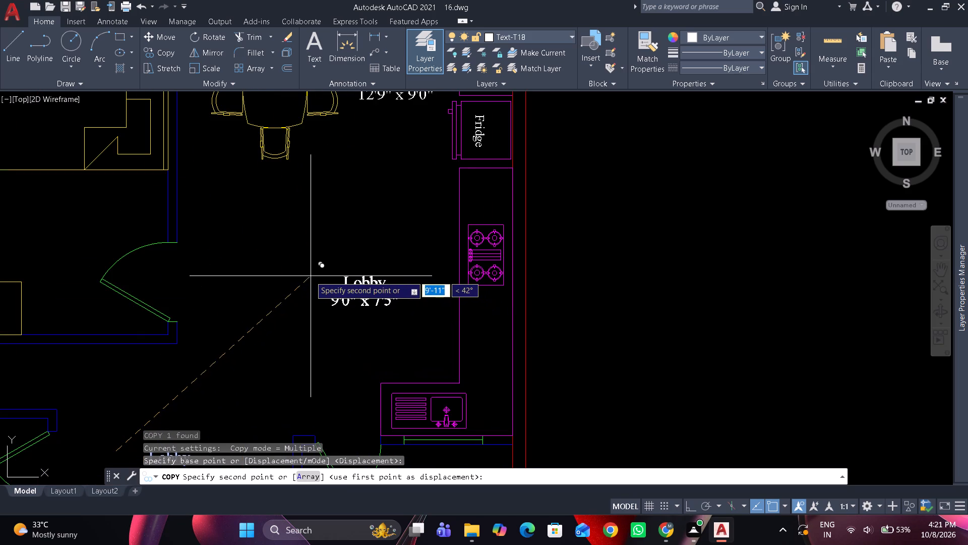
left_click(310, 276)
key("space")
Replace the copied Lobby label's text in the kitchen with "Kitchen" and 8'2" x 9'3" on the line below.
double_click(344, 283)
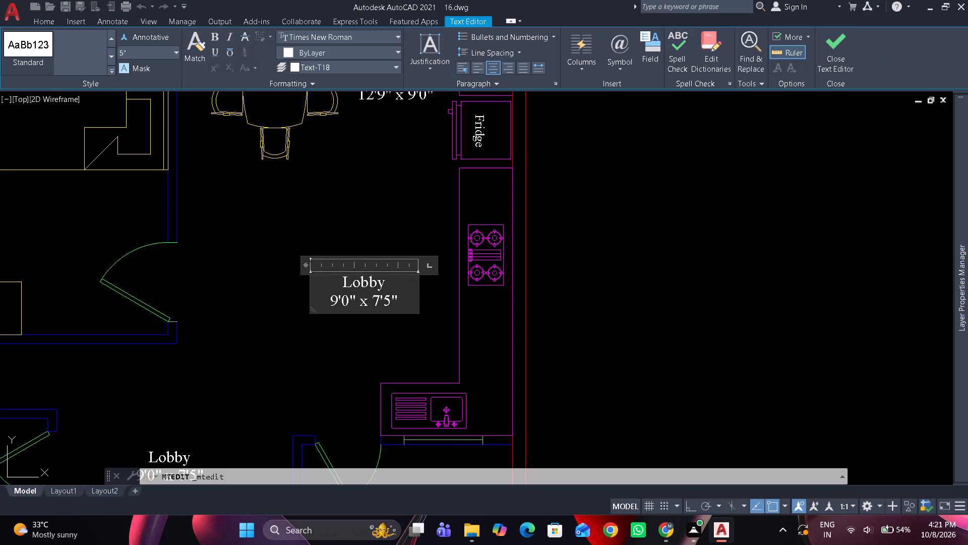
key("ctrl+a")
type("Ki")
key("t")
key("c")
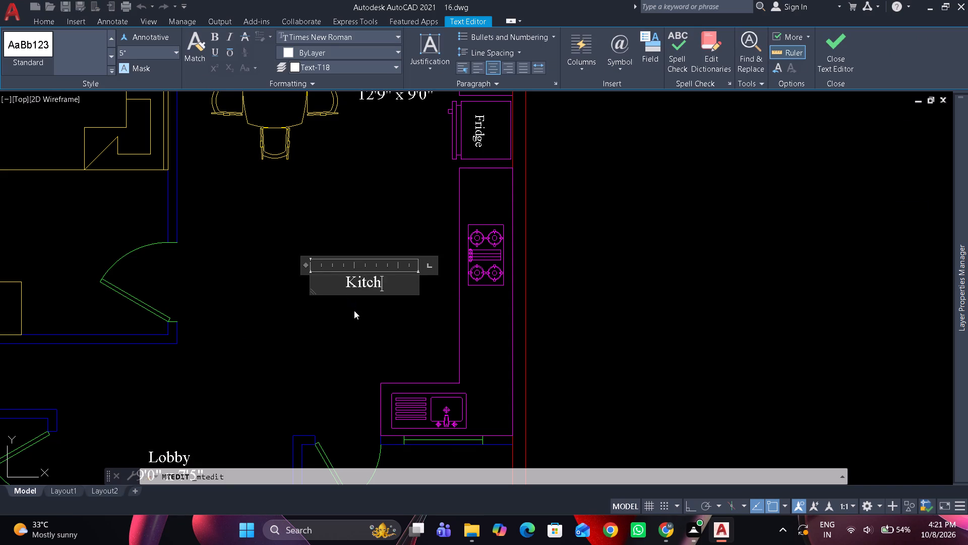
key("h")
type("en")
key("Return")
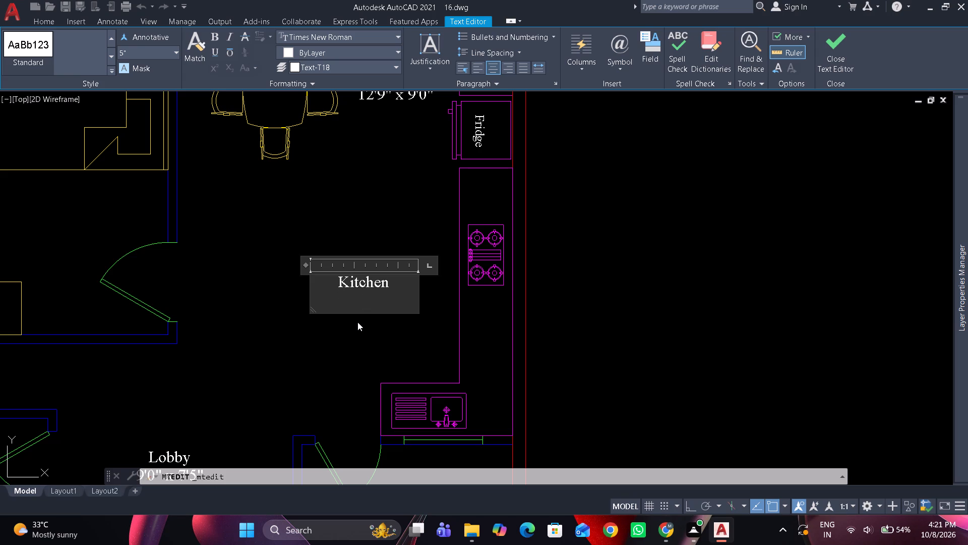
key("8")
key("apostrophe")
key("2")
key("shift+quotedbl")
key("space")
type("x")
key("space")
key("9")
key("apostrophe")
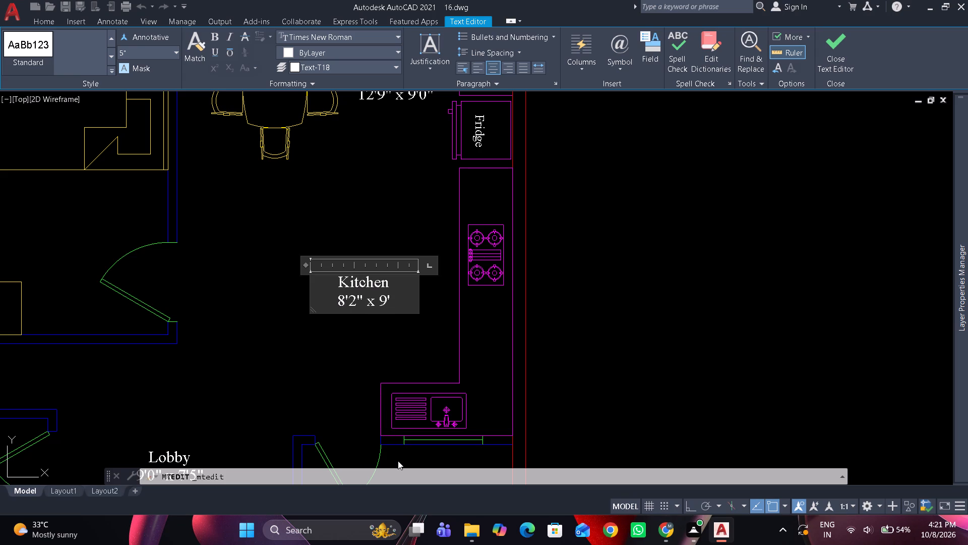
key("3")
key("shift+quotedbl")
left_click(256, 256)
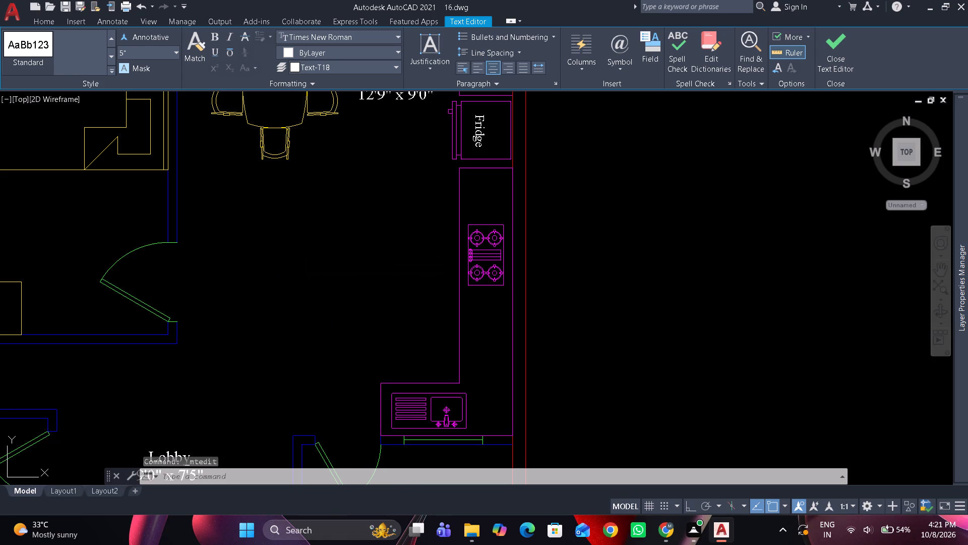
Fit the whole drawing in view and regenerate it.
middle_click(323, 236)
middle_click(323, 236)
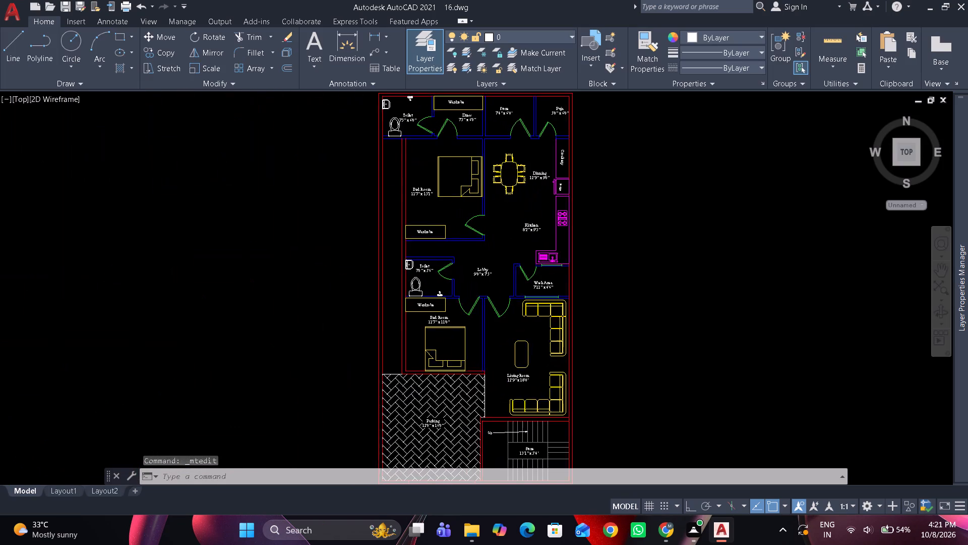
type("re")
key("space")
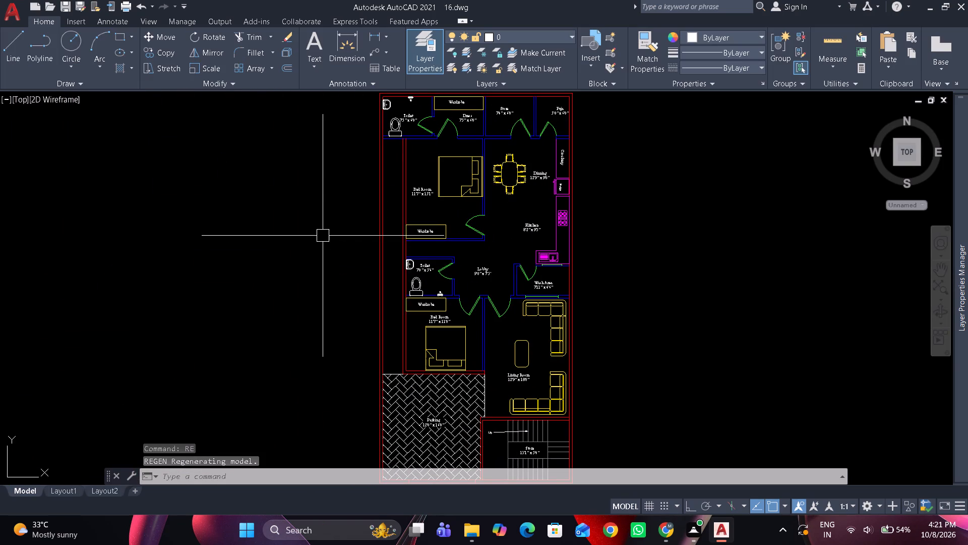
Save the floor plan drawing.
key("Escape")
key("Escape")
key("Escape")
key("Escape")
key("Escape")
key("ctrl+s")
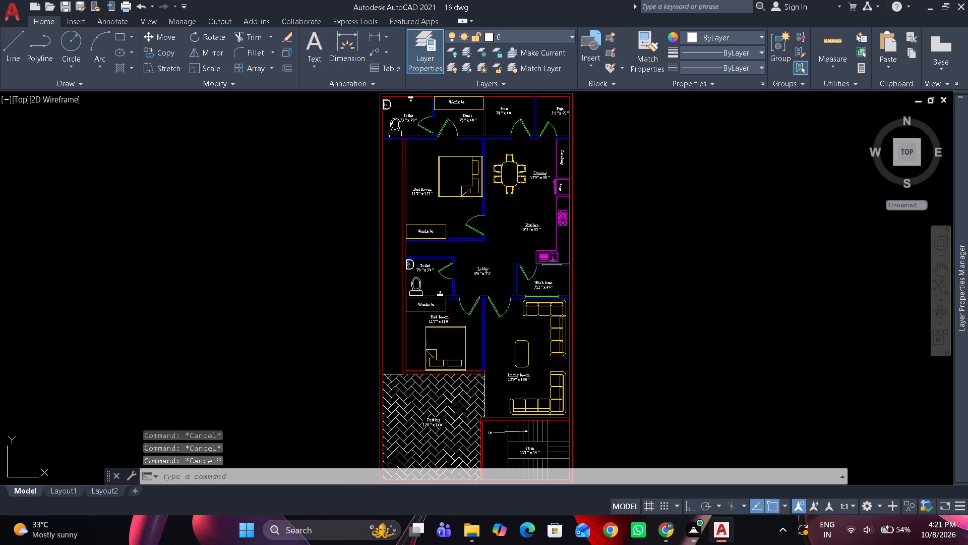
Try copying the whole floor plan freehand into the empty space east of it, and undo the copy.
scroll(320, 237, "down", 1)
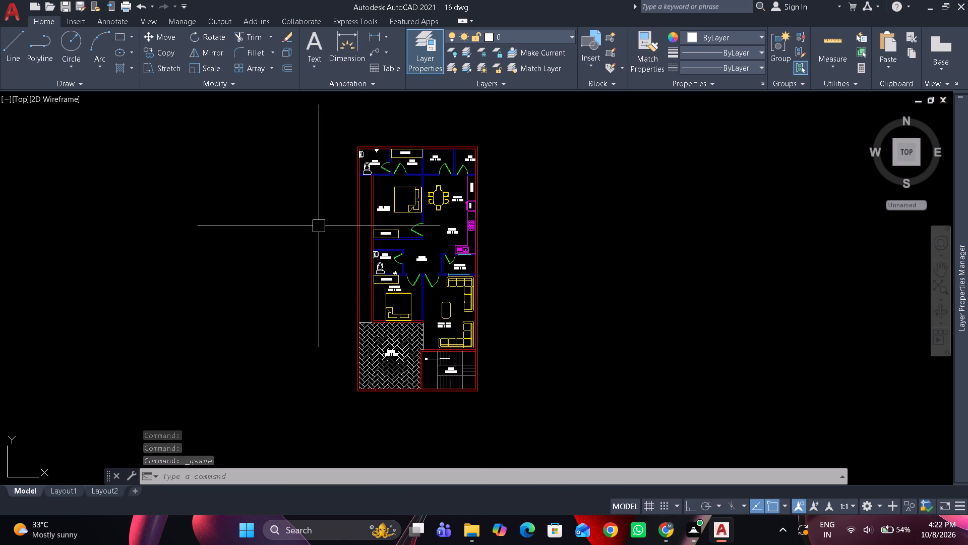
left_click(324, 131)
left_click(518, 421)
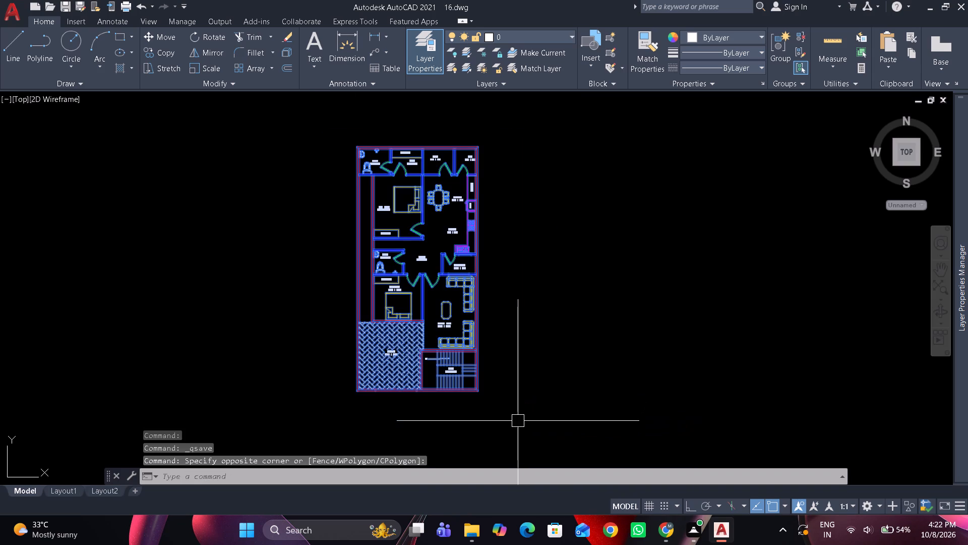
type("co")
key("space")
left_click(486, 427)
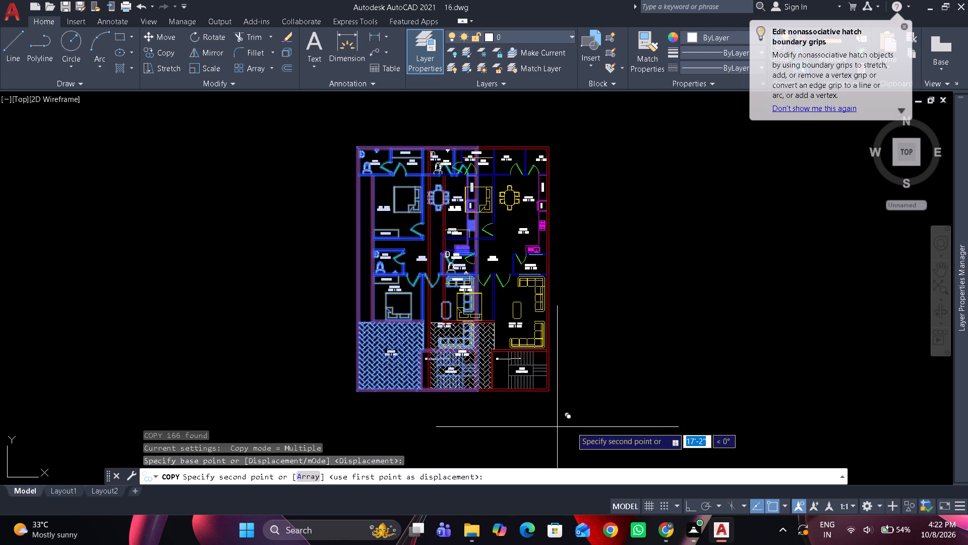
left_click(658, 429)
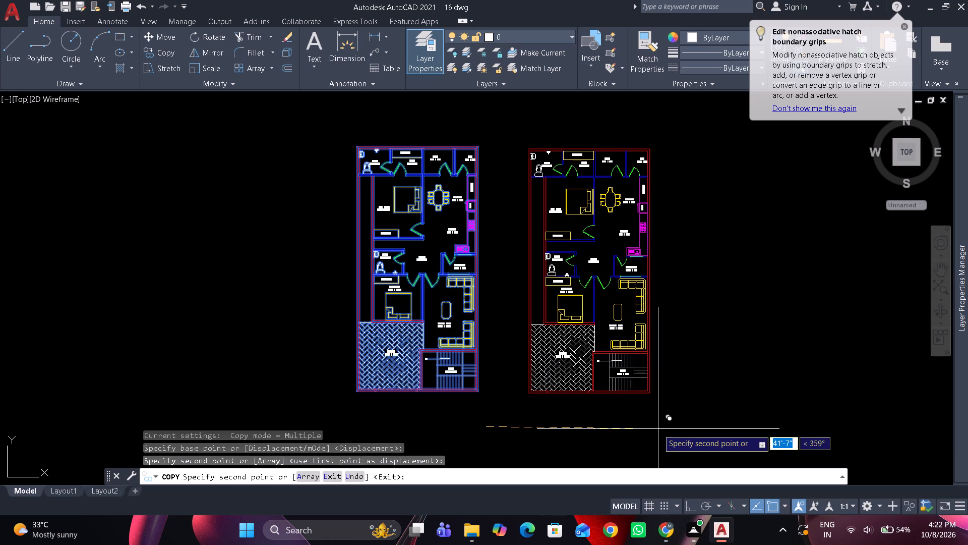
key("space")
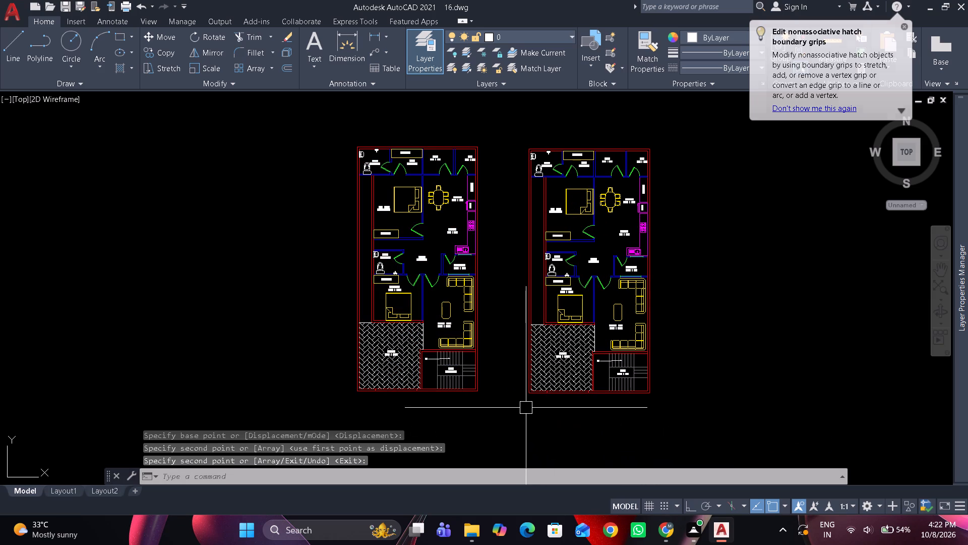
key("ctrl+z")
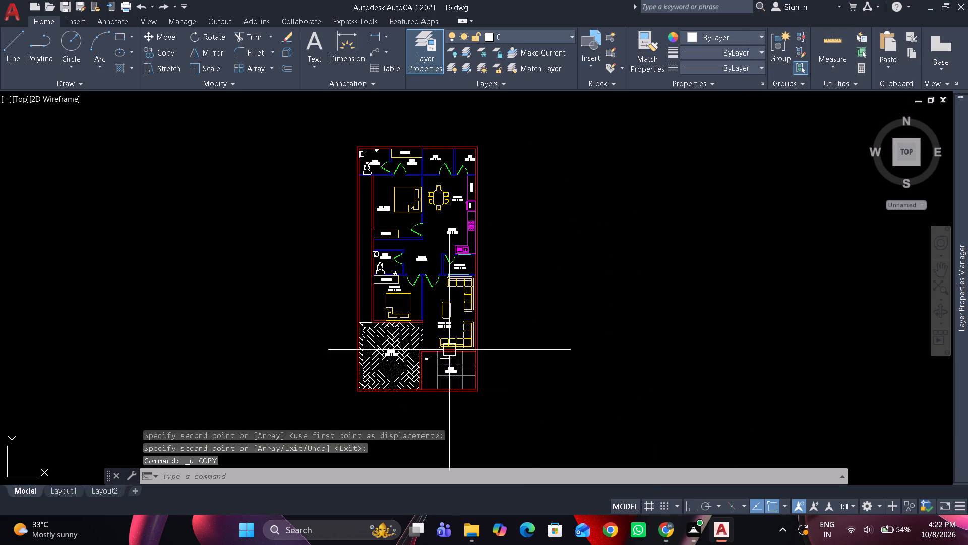
Copy the whole floor plan horizontally into the empty space east of it with Ortho turned on.
left_click_drag(318, 134, 324, 134)
left_click(568, 399)
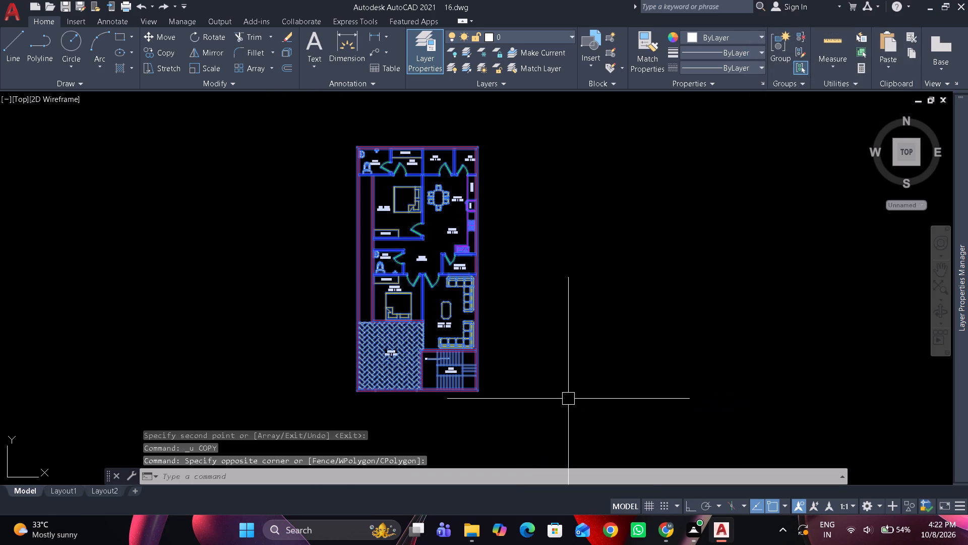
type("co")
key("space")
key("F8")
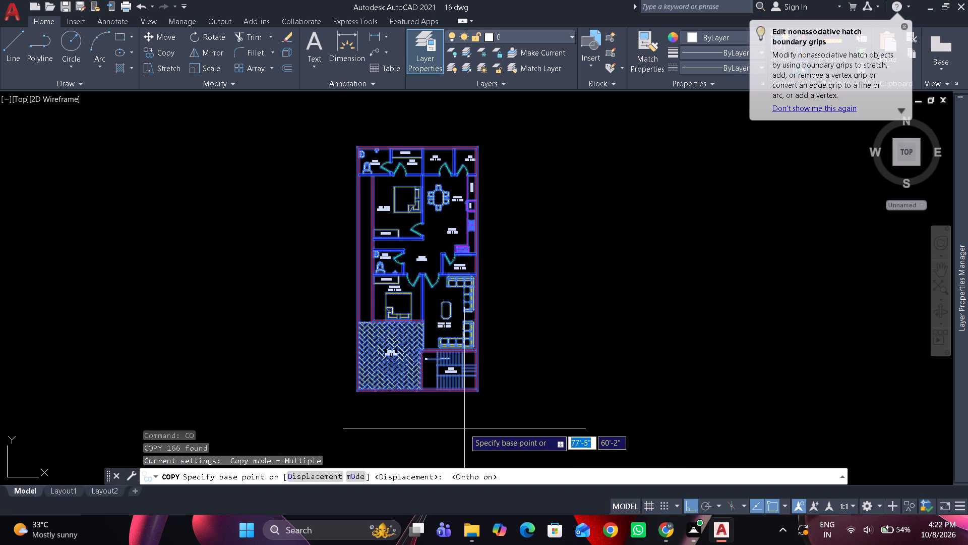
left_click(464, 428)
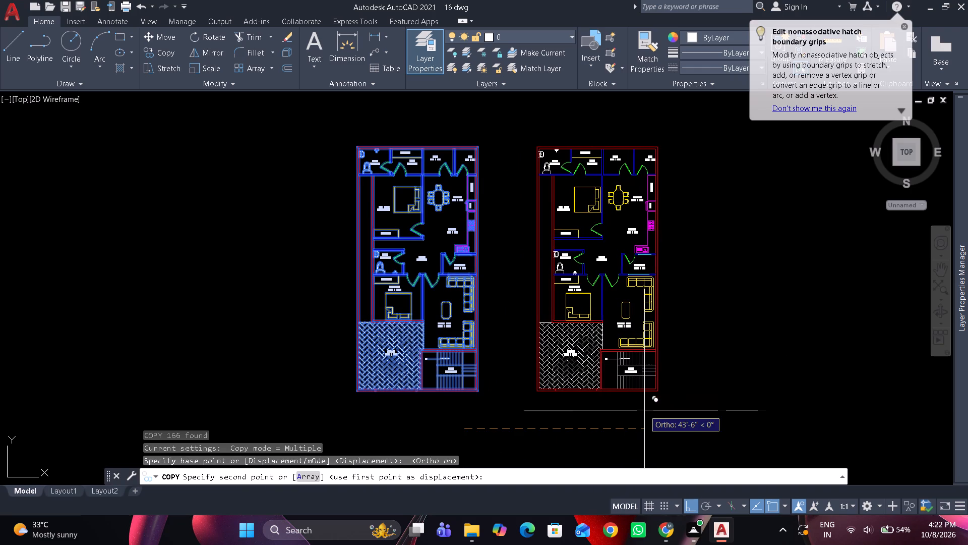
left_click(675, 415)
key("space")
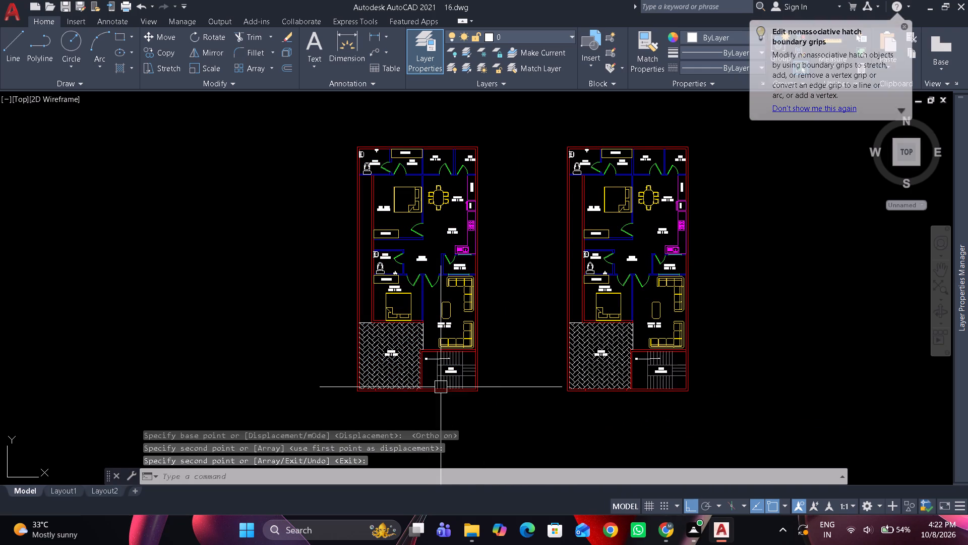
Copy the first plan's Parking label into the empty space below the plan with Ortho turned off.
scroll(392, 310, "up", 1)
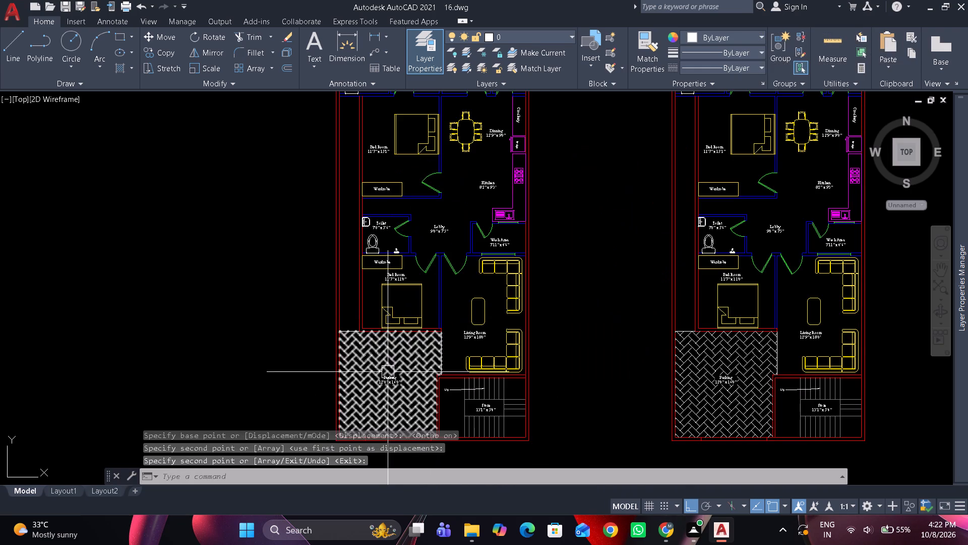
left_click(387, 374)
type("co")
key("space")
left_click(387, 374)
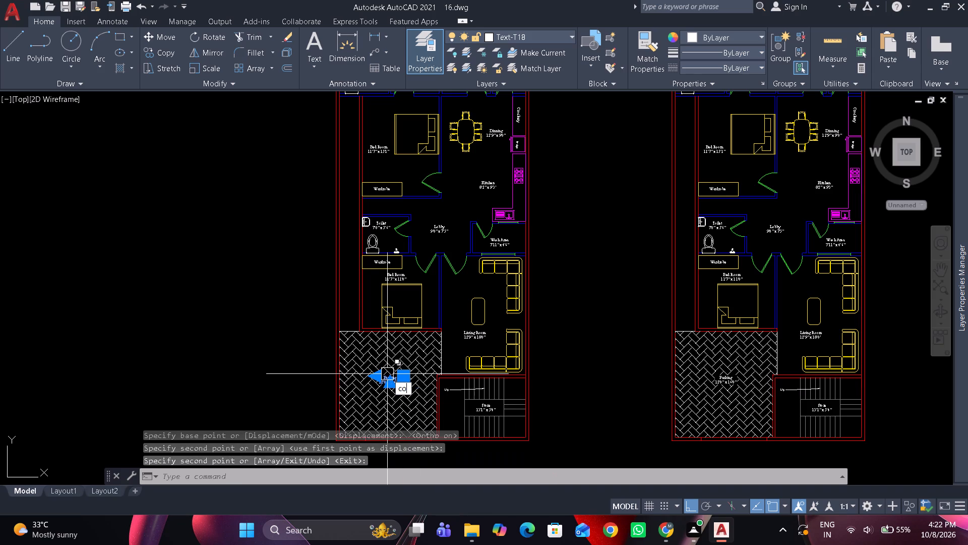
middle_click_drag(391, 406, 368, 316)
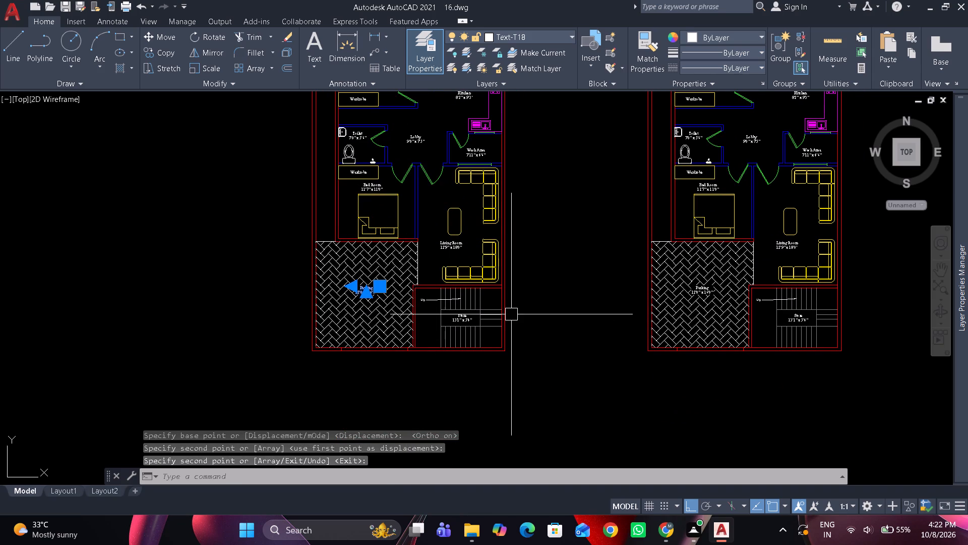
type("co")
key("space")
left_click(550, 259)
key("F8")
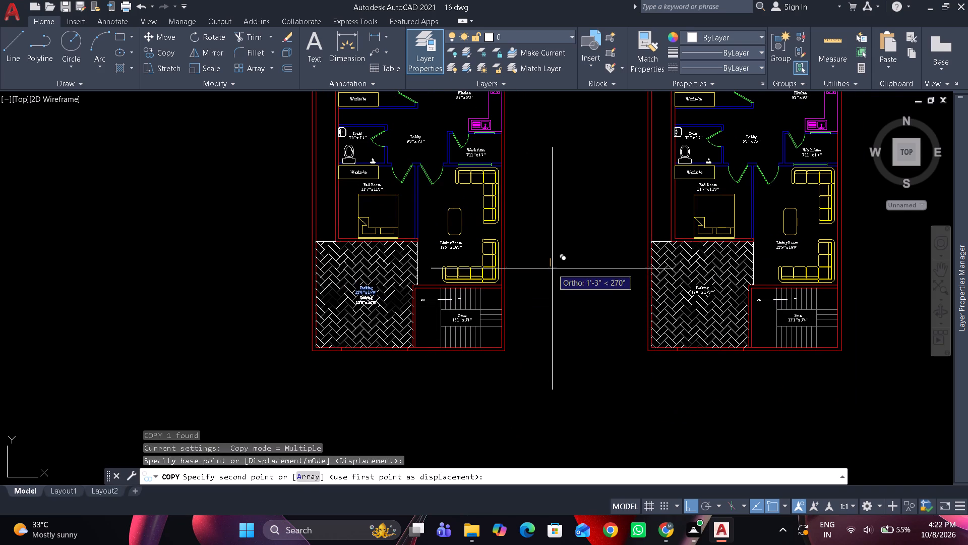
scroll(572, 373, "up", 2)
left_click(603, 315)
key("space")
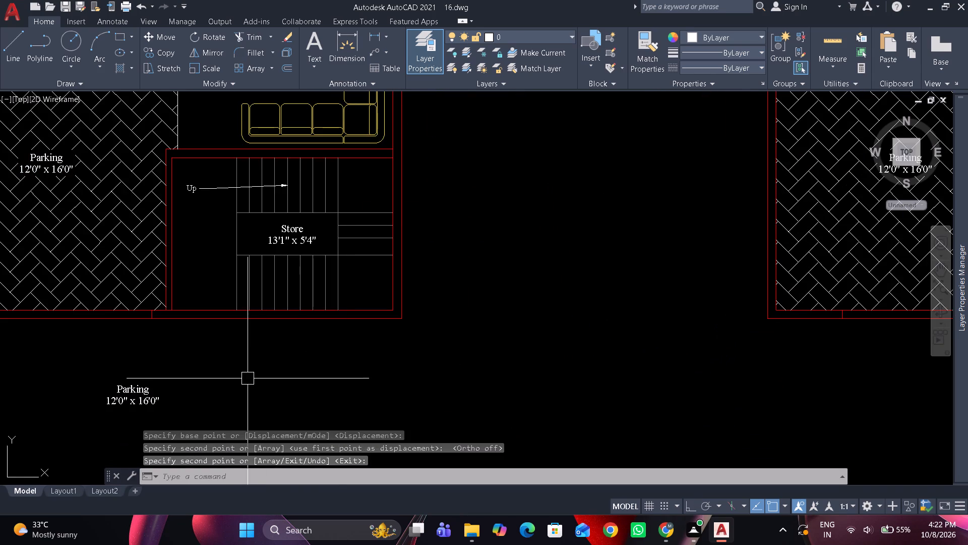
Change the copied label to read "Ground Floor" at 1' text height and widen its frame to fit one line.
double_click(148, 393)
key("ctrl+a")
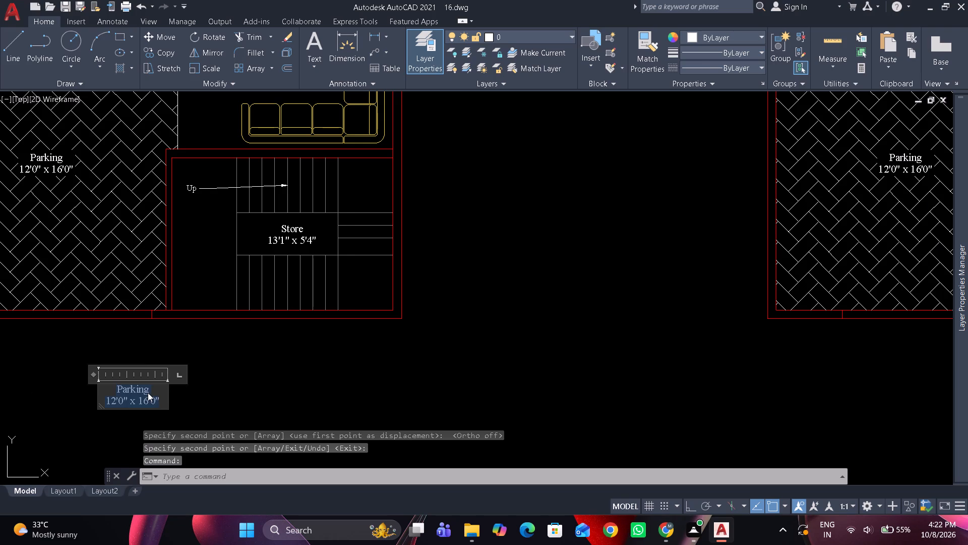
left_click(142, 51)
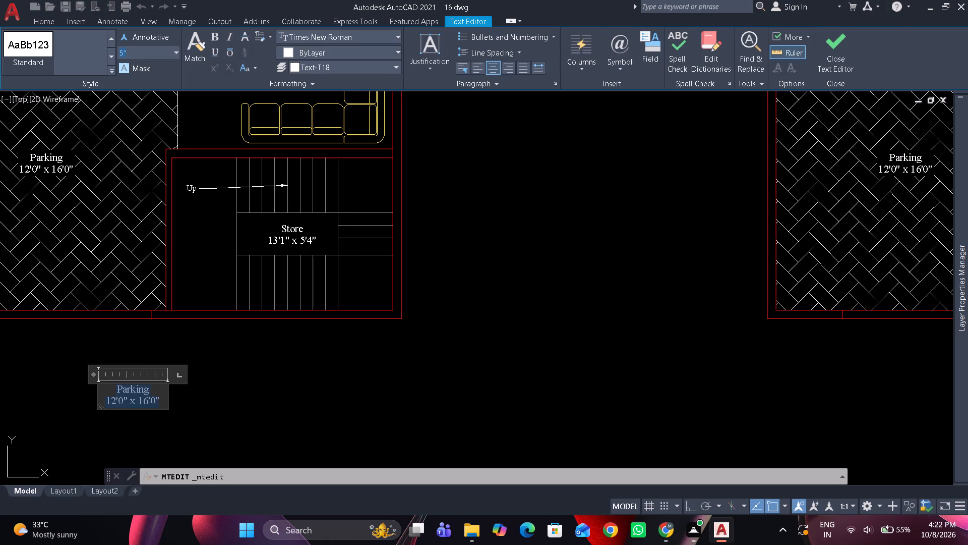
type("1'")
key("Return")
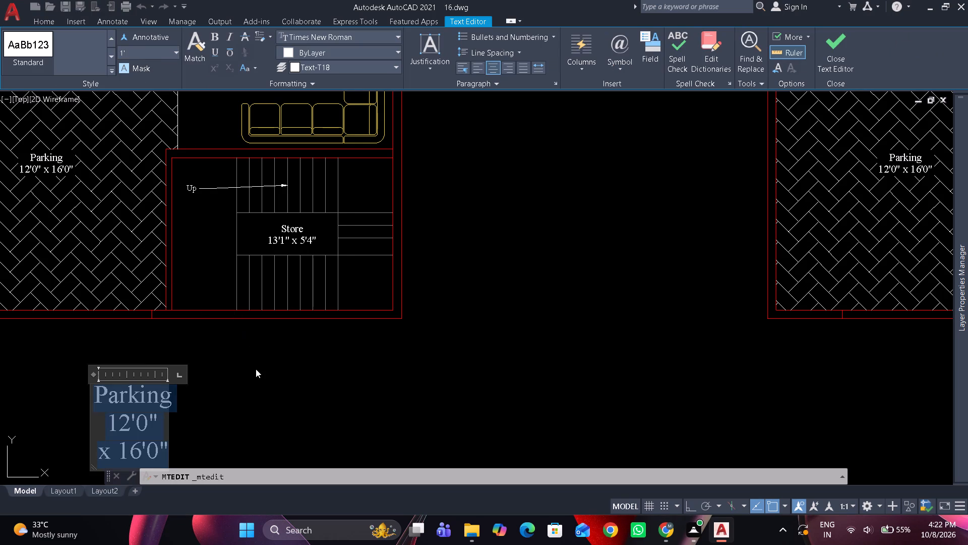
type("Ground")
key("space")
key("shift+f")
key("l")
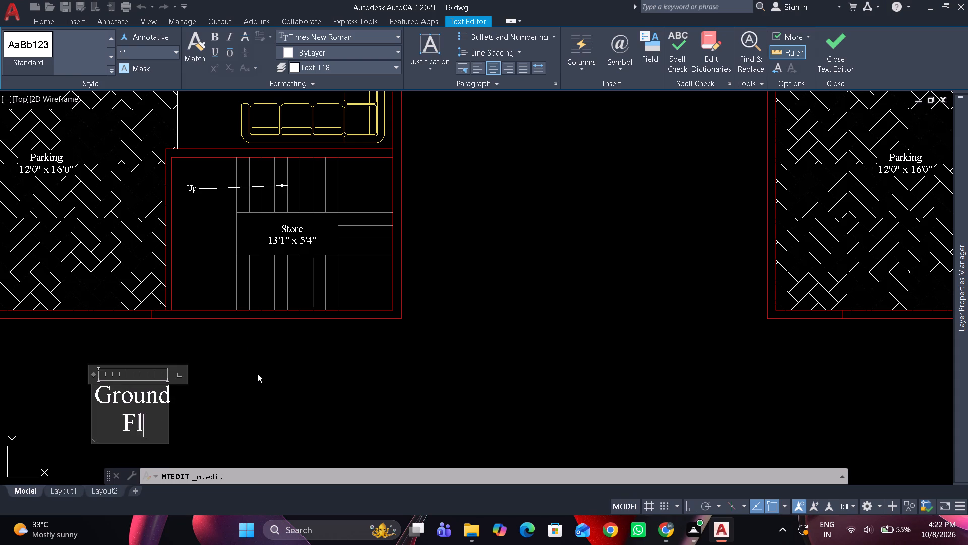
key("o")
key("o")
key("r")
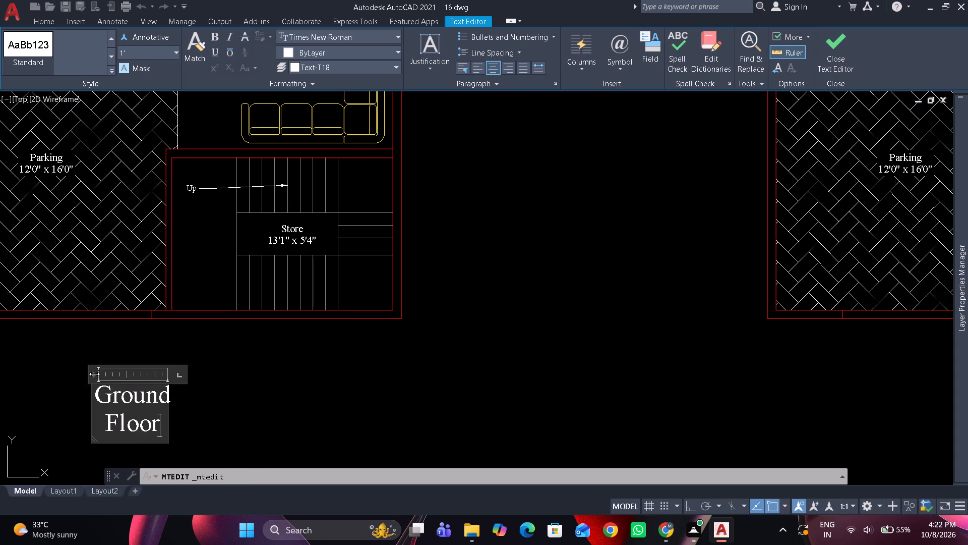
left_click_drag(95, 375, 12, 397)
scroll(376, 306, "down", 1)
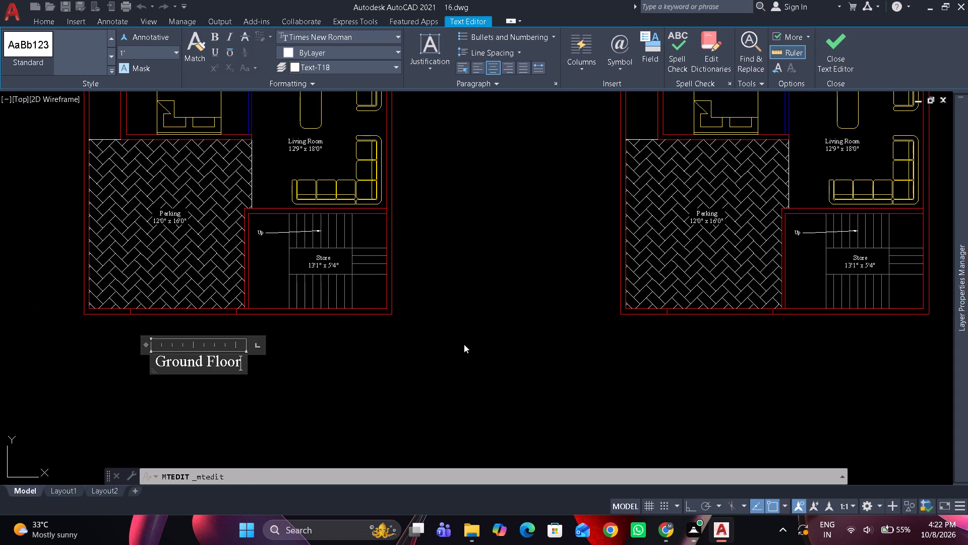
left_click(275, 367)
Move the "Ground Floor" title up and east, closer beneath the first plan's bottom wall.
left_click(208, 362)
left_click_drag(221, 363, 254, 336)
left_click(255, 337)
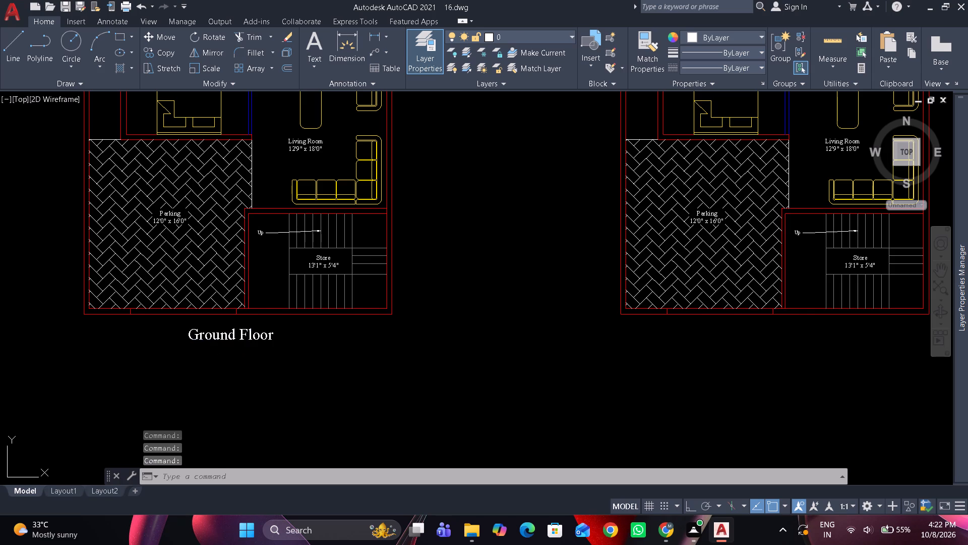
Copy the "Ground Floor" title horizontally to beneath the second plan with Ortho turned on.
key("c")
key("o")
key("space")
left_click(230, 425)
key("F8")
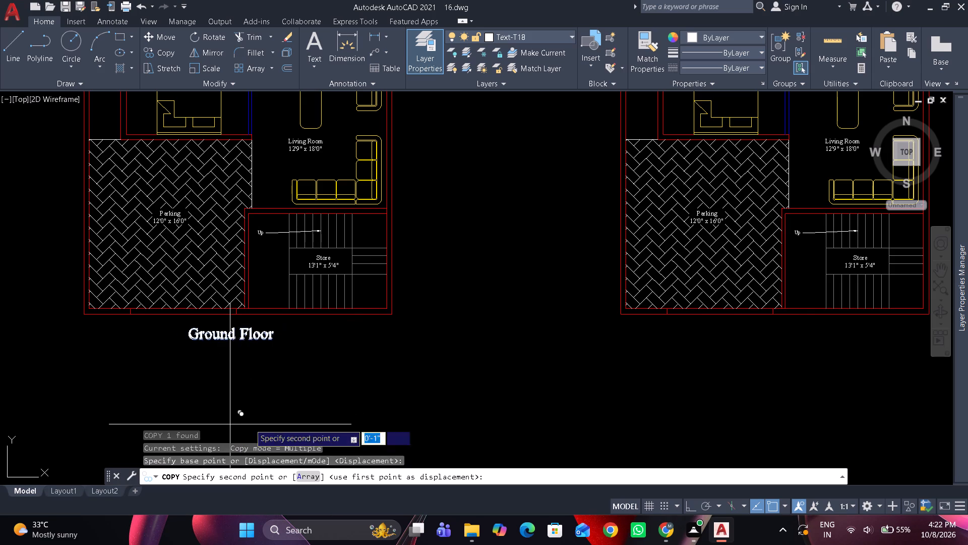
middle_click_drag(729, 405, 604, 393)
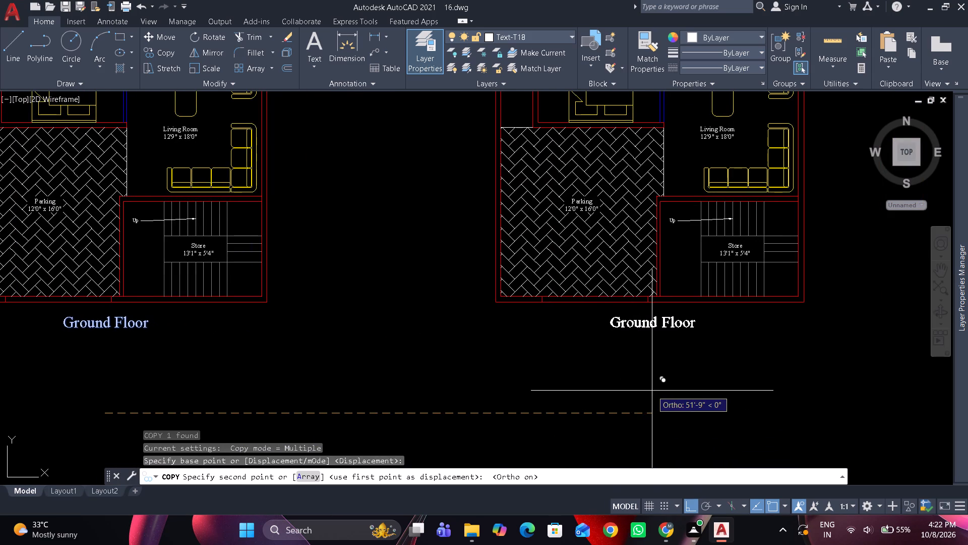
left_click(652, 391)
key("space")
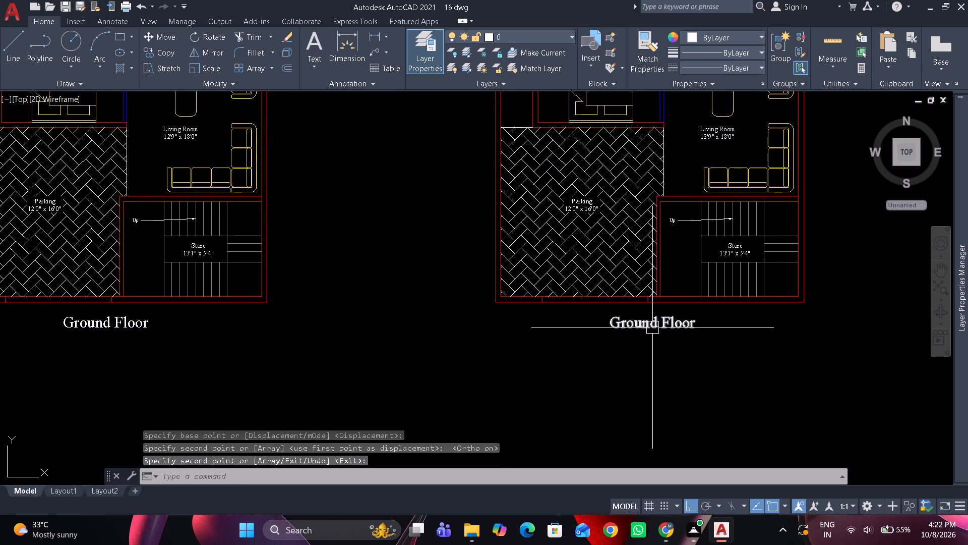
Change the title under the second plan to "First Floor Plan" and widen its frame to fit one line.
double_click(652, 328)
key("ctrl+a")
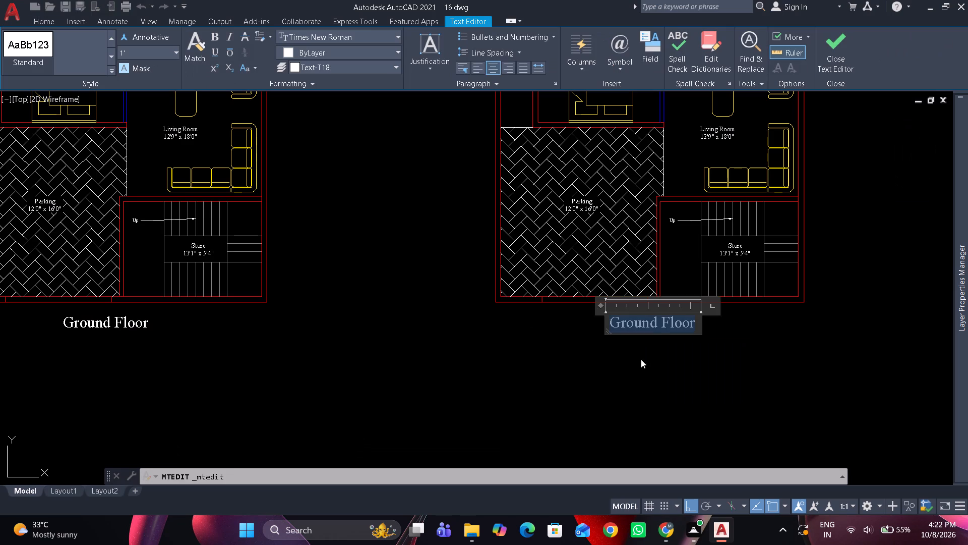
left_click_drag(660, 324, 651, 321)
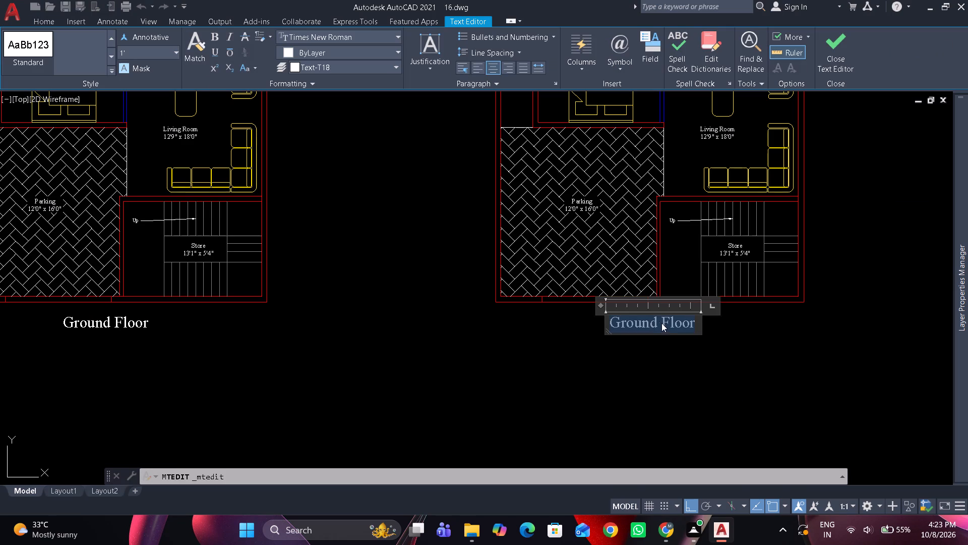
left_click(657, 320)
left_click_drag(657, 320, 584, 335)
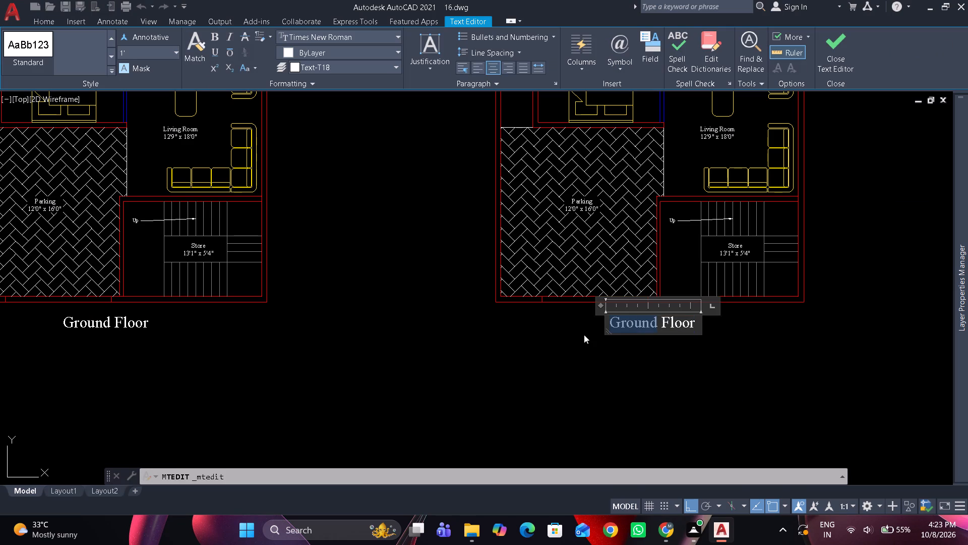
key("shift+f")
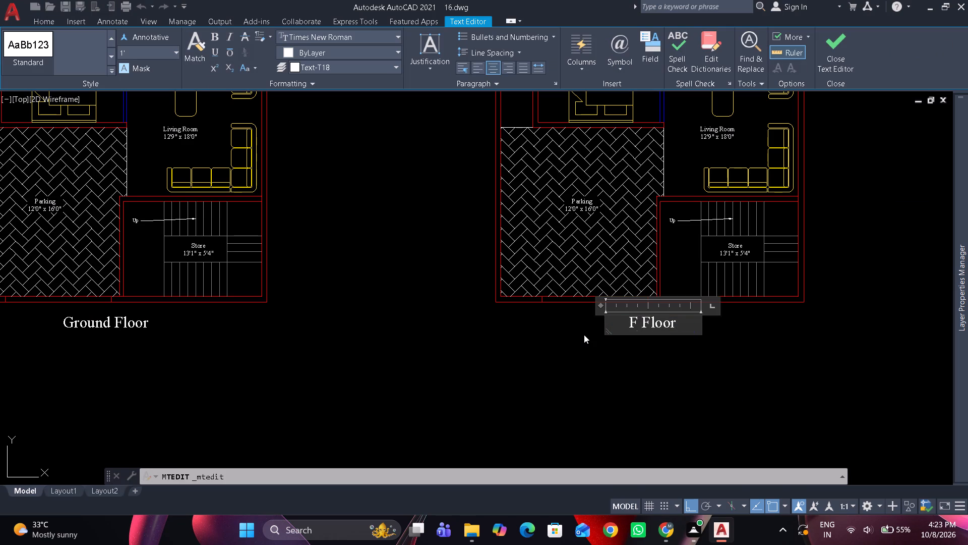
type("irst")
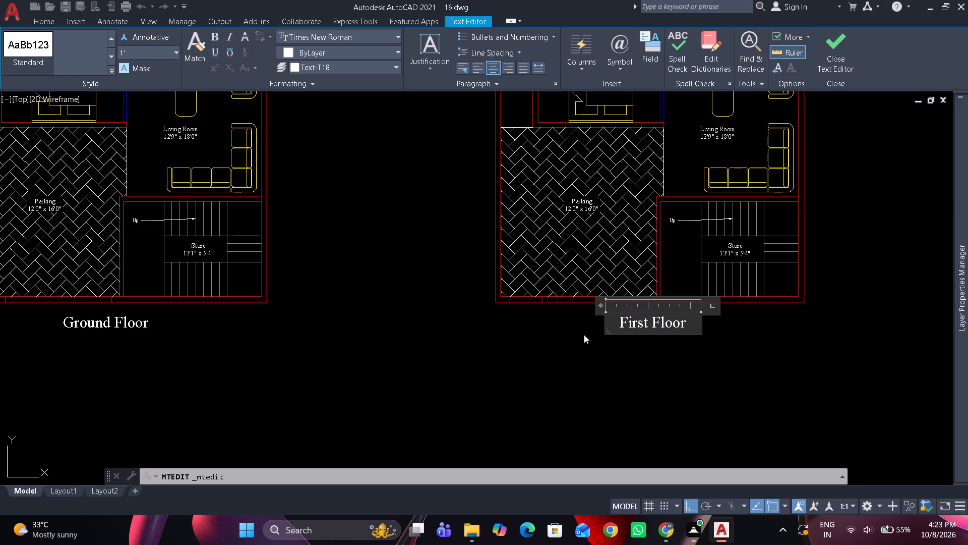
key("Right")
key("Right")
key("Right")
key("Right")
key("Right")
key("Right")
key("Right")
key("Right")
key("Right")
key("Right")
key("Right")
key("Right")
key("Right")
key("Right")
key("Right")
key("Right")
key("Right")
key("Right")
key("space")
type("Plan")
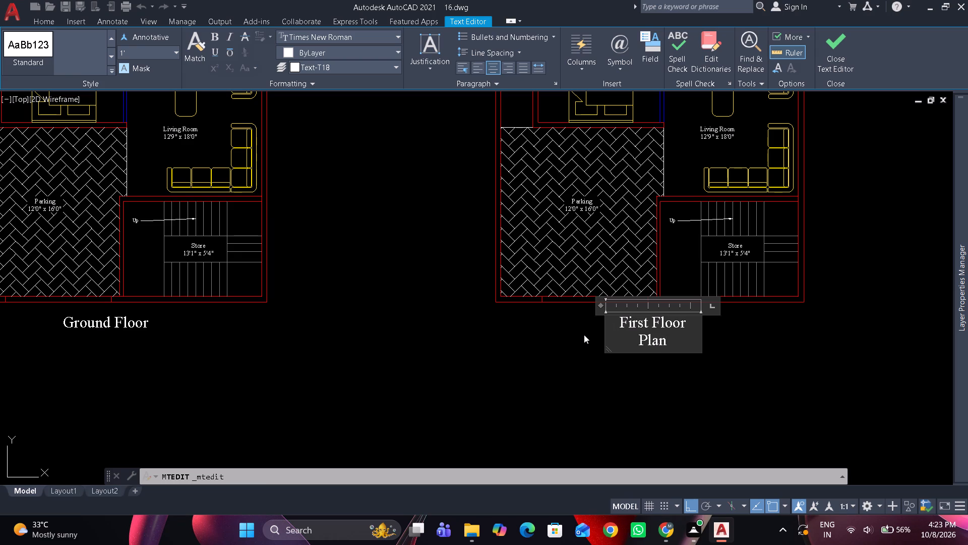
left_click_drag(606, 306, 569, 314)
left_click_drag(603, 308, 596, 307)
left_click_drag(596, 307, 580, 318)
left_click_drag(599, 305, 556, 319)
left_click(529, 360)
Nudge the "First Floor Plan" title east to roughly centre it beneath the second plan.
left_click(635, 323)
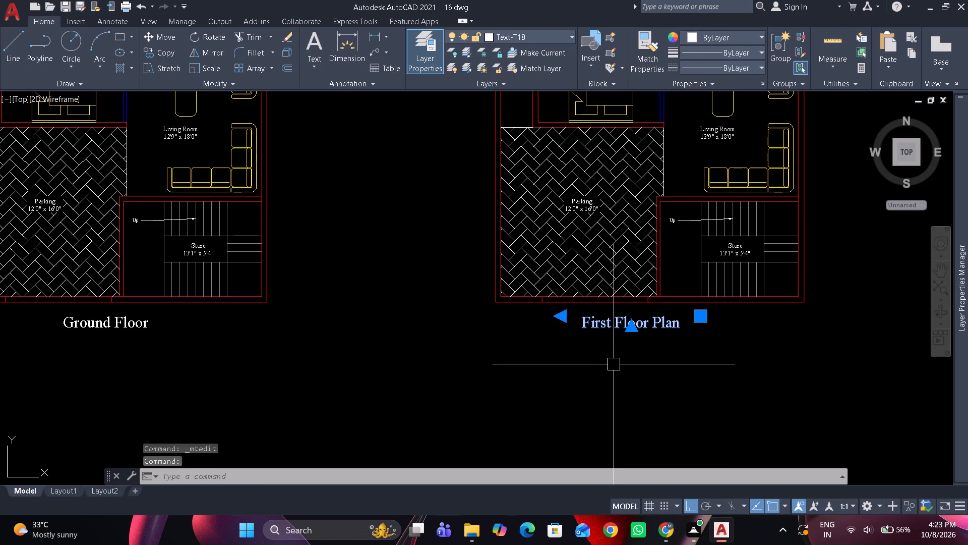
key("ctrl+Right")
key("ctrl+Right")
key("ctrl+Right")
key("ctrl+Right")
key("ctrl+Right")
key("ctrl+Right")
key("ctrl+Right")
key("ctrl+Right")
key("ctrl+Right")
key("ctrl+Right")
key("ctrl+Right")
key("ctrl+Right")
key("ctrl+Right")
key("ctrl+Right")
key("ctrl+Right")
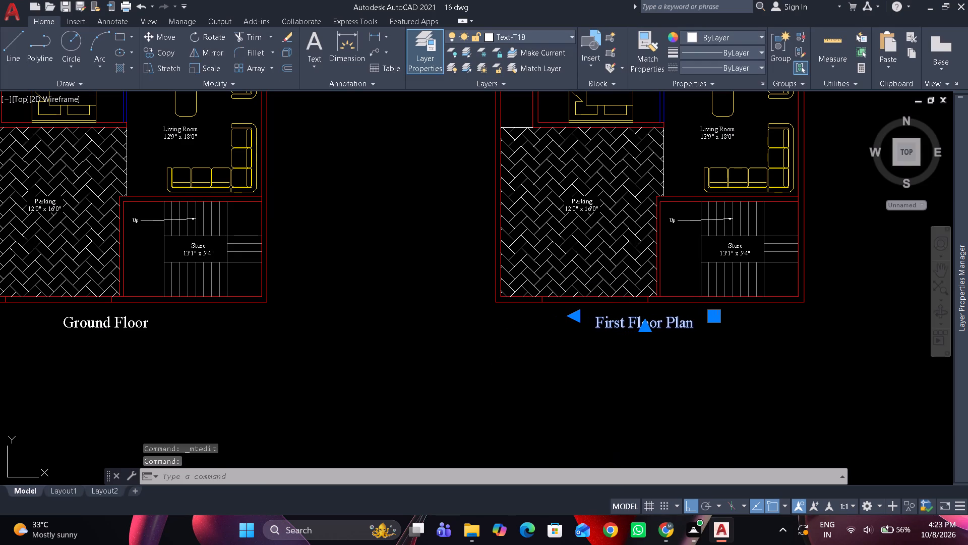
key("ctrl+Right")
key("ctrl+Right")
key("ctrl+Right")
key("ctrl+Right")
key("ctrl+Right")
key("ctrl+Right")
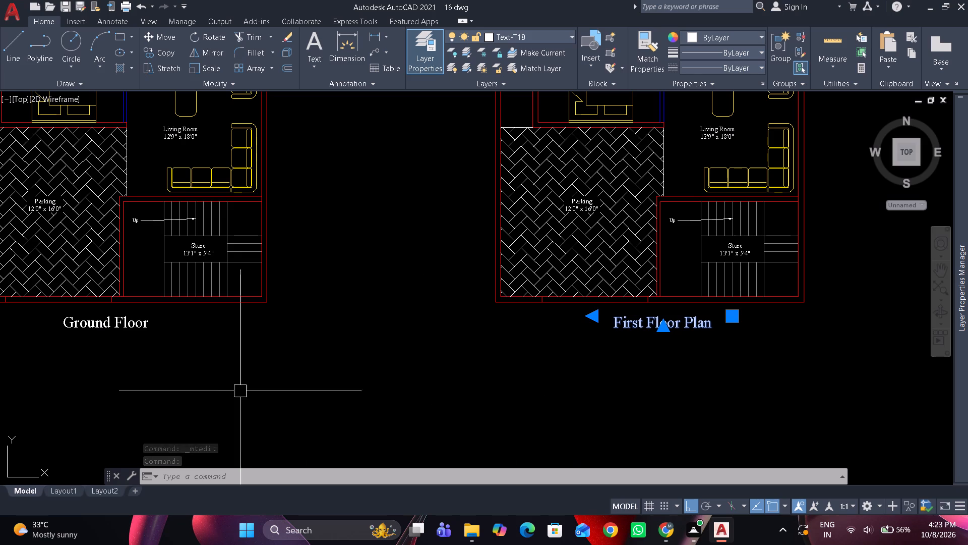
key("Escape")
Extend the first plan's title to "Ground Floor Plan" and widen its frame to about 12'-4" to fit one line.
double_click(128, 320)
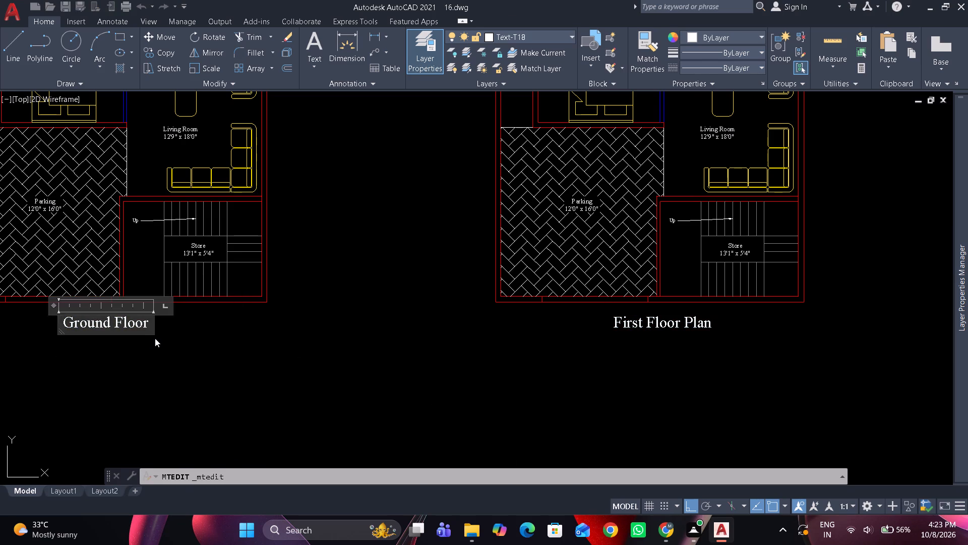
left_click(150, 323)
key("space")
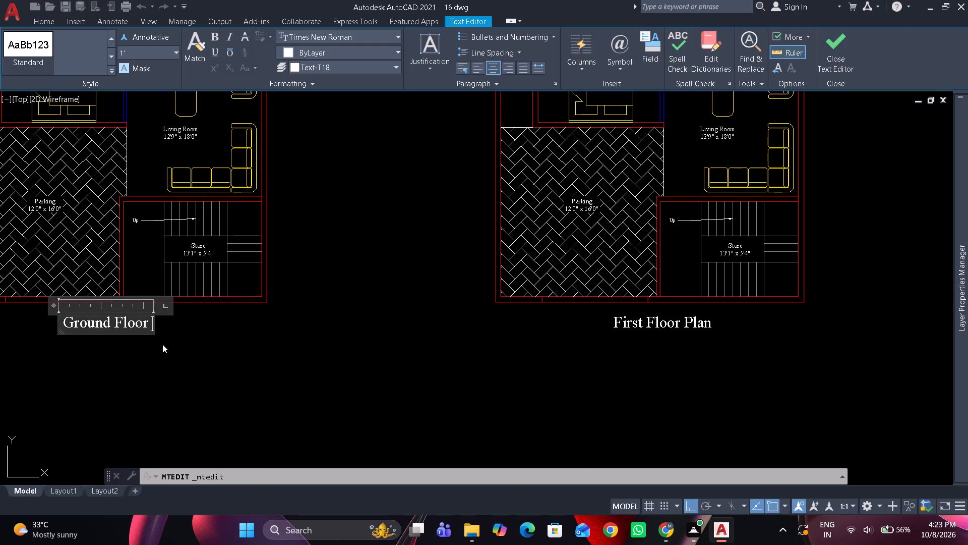
type("Pl")
key("a")
key("n")
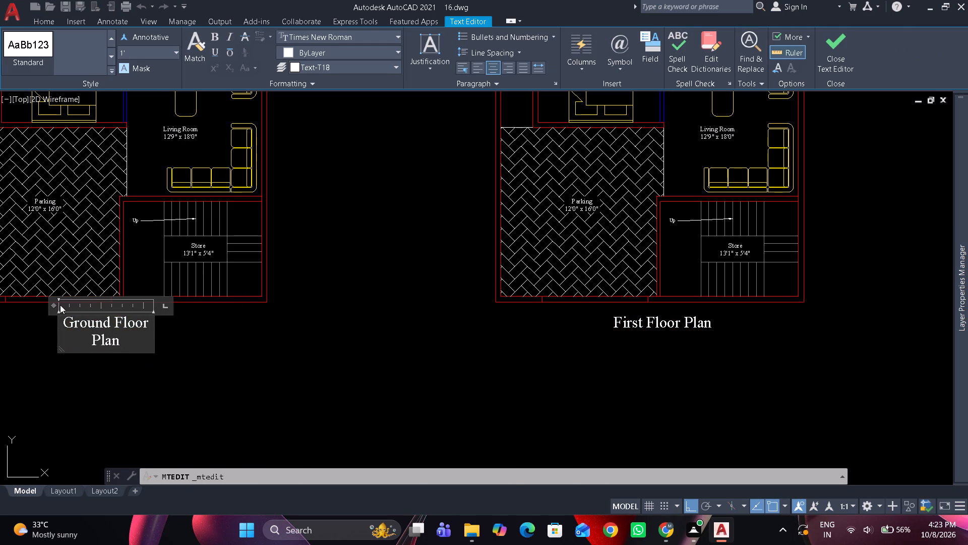
left_click_drag(53, 308, 16, 318)
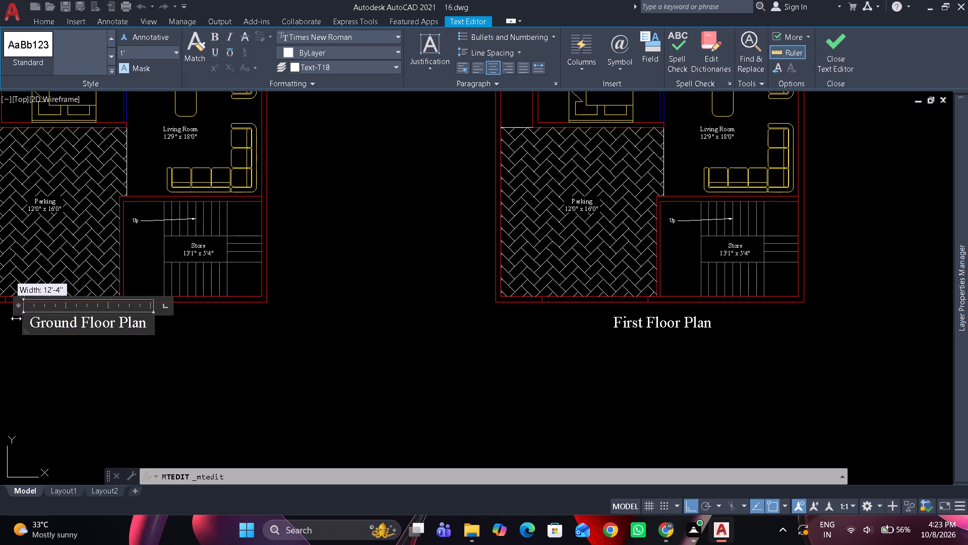
left_click_drag(16, 318, 15, 318)
left_click(82, 354)
Nudge the "Ground Floor Plan" title east to roughly centre it beneath the first plan.
scroll(90, 354, "down", 1)
middle_click_drag(102, 355, 284, 355)
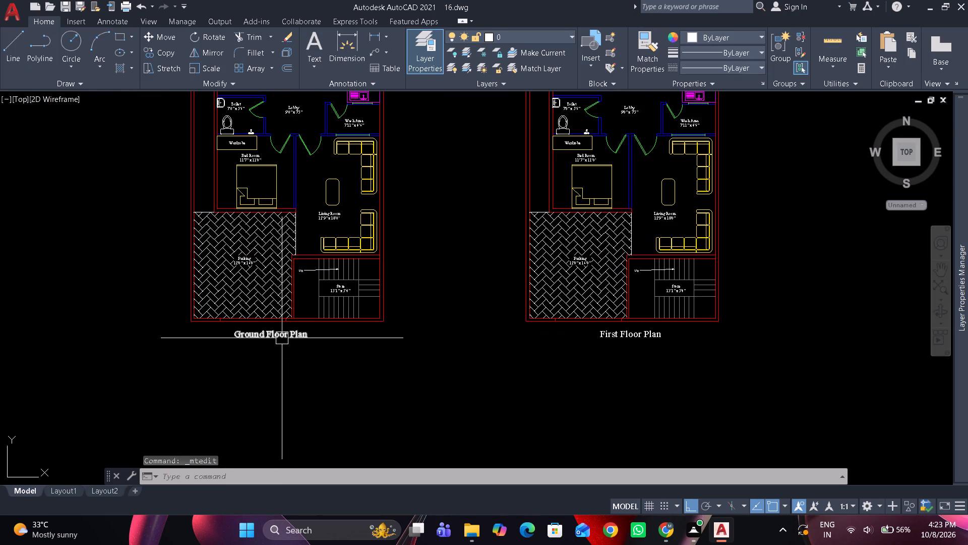
left_click(282, 338)
scroll(282, 356, "up", 1)
key("ctrl+Right")
key("ctrl+Right")
key("ctrl+Right")
key("ctrl+Right")
key("ctrl+Right")
key("ctrl+Right")
key("ctrl+Right")
key("ctrl+Right")
key("ctrl+Right")
key("ctrl+Right")
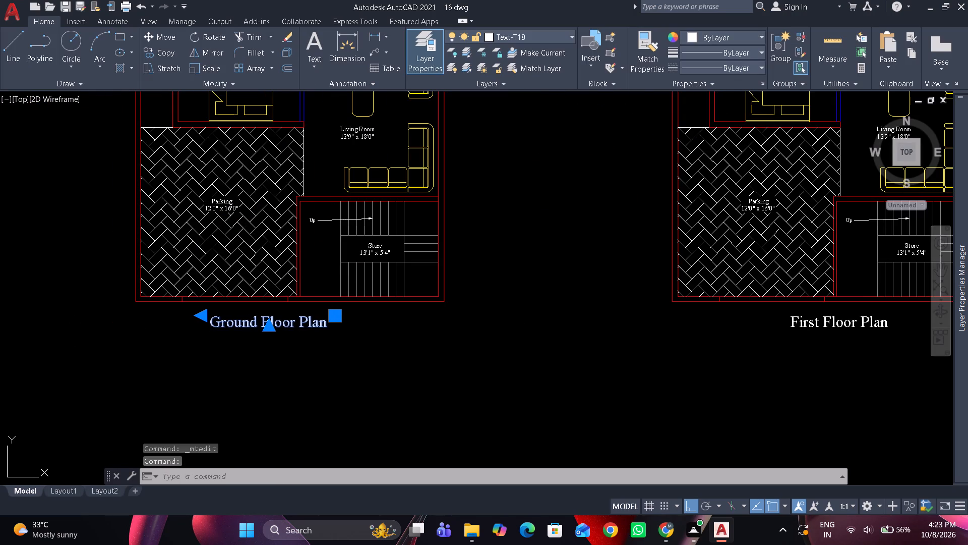
key("ctrl+Right")
key("ctrl+Right")
key("ctrl+Right")
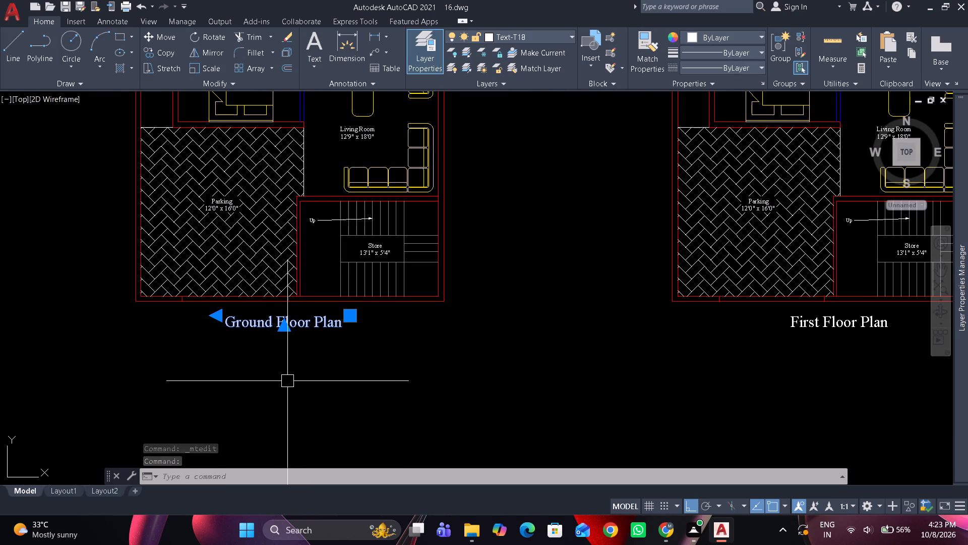
key("Escape")
Save the drawing.
key("ctrl+s")
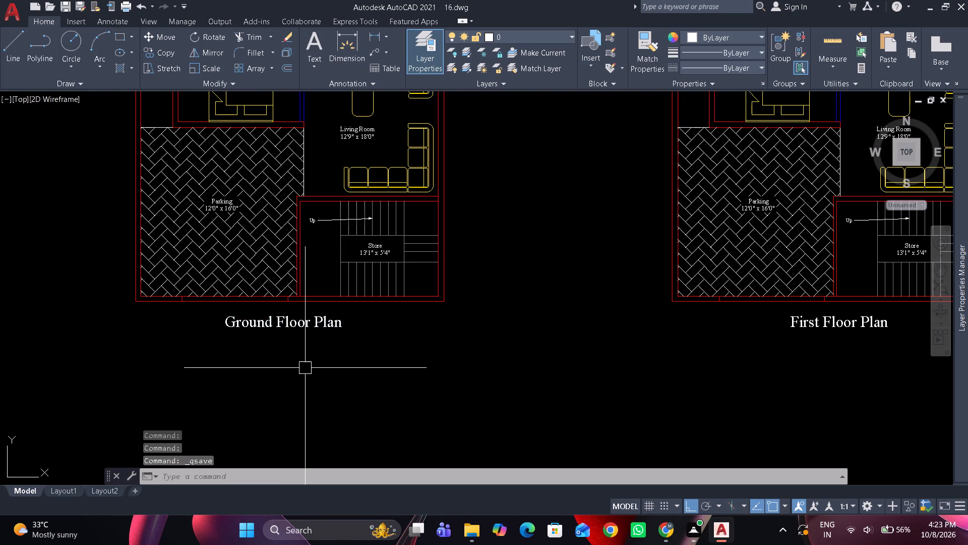
Erase the herringbone hatch from the parking area of the First Floor Plan.
scroll(346, 345, "down", 3)
middle_click_drag(346, 345, 228, 398)
scroll(296, 368, "up", 2)
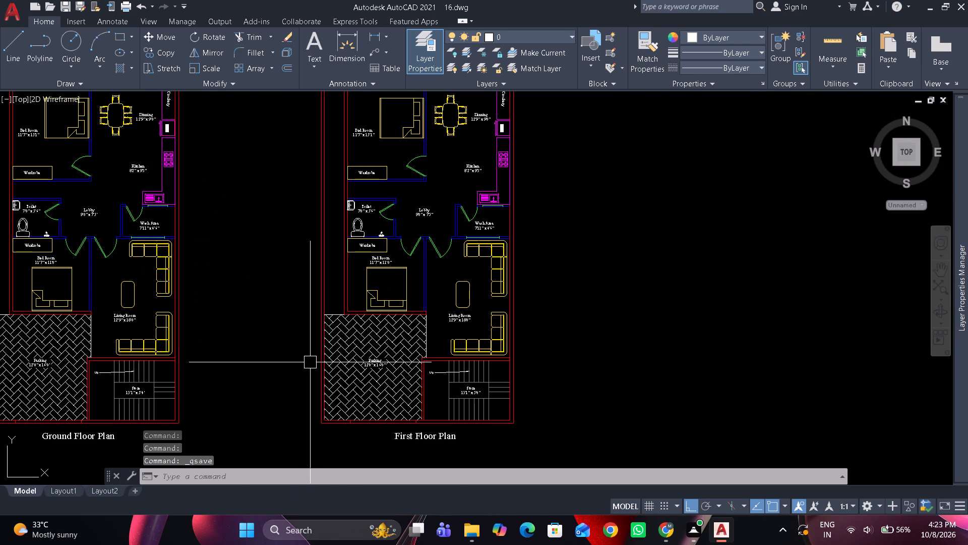
scroll(407, 376, "up", 1)
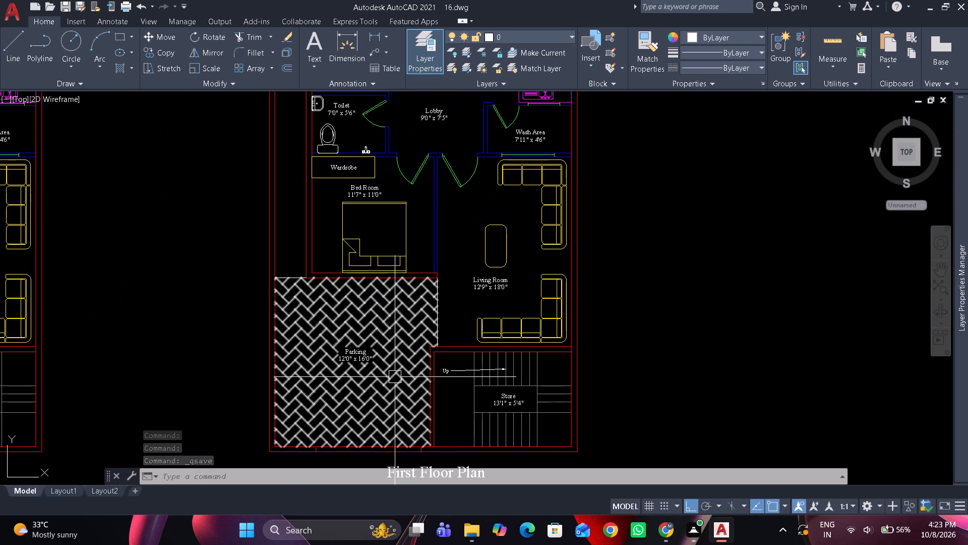
middle_click_drag(395, 377, 428, 338)
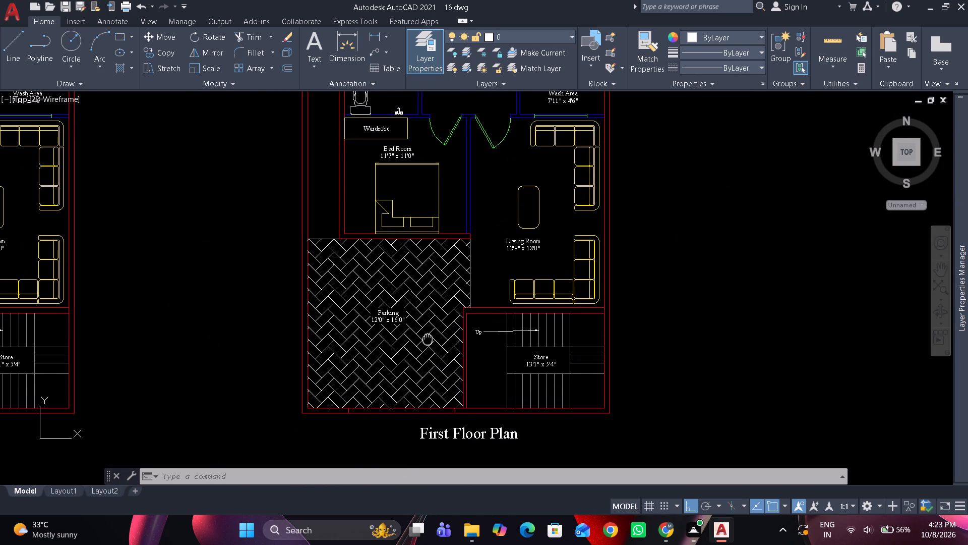
middle_click_drag(428, 338, 428, 338)
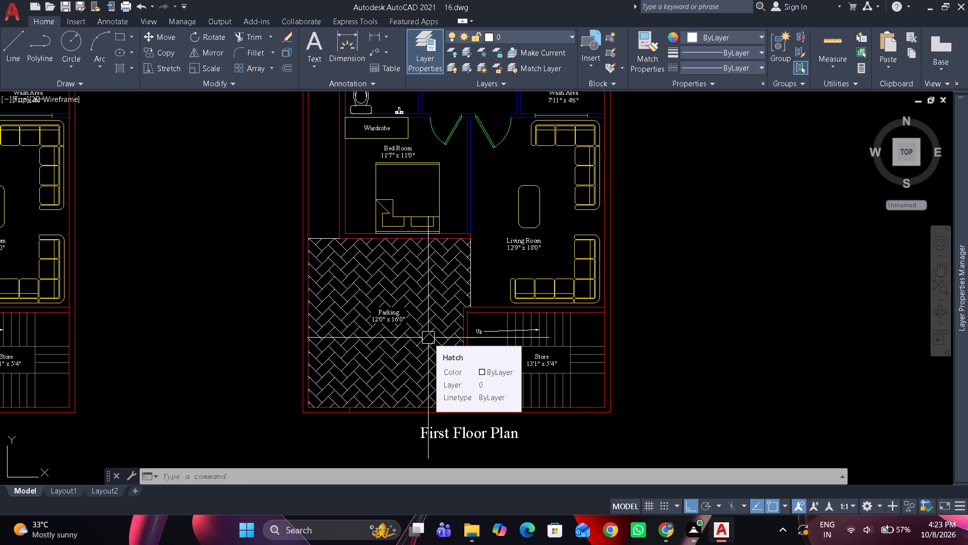
scroll(421, 337, "down", 1)
middle_click_drag(421, 337, 425, 352)
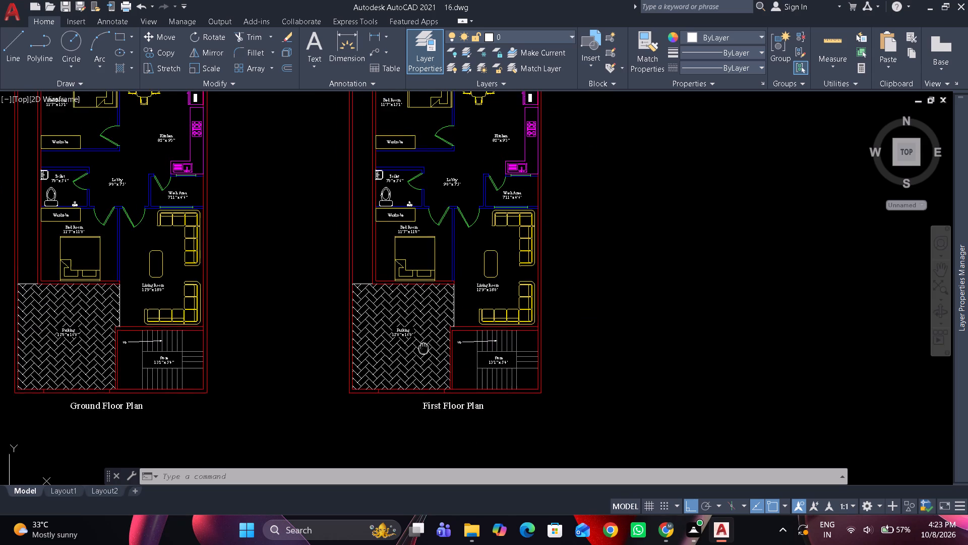
middle_click_drag(425, 352, 427, 356)
left_click(427, 355)
scroll(414, 343, "up", 4)
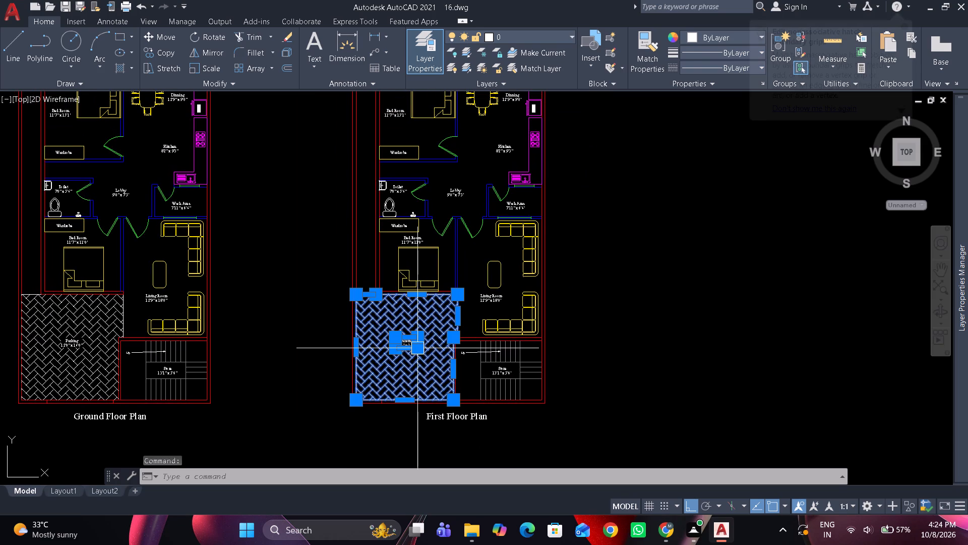
type("e")
key("space")
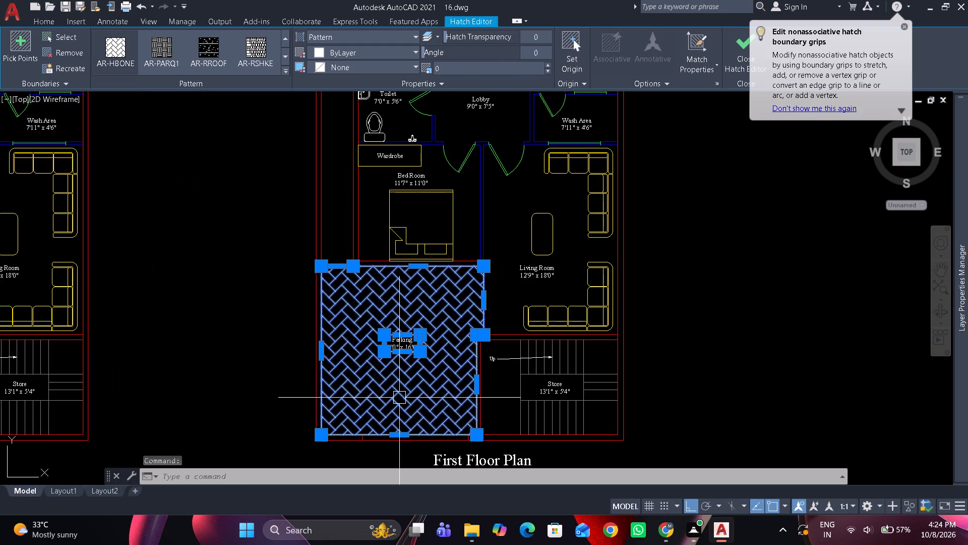
Move the First Floor Plan's wardrobes, beds, dining set, kitchen fixtures and text labels east, clear of the plan, using Select Similar and excluding the Ground Floor Plan.
middle_click_drag(398, 347, 411, 447)
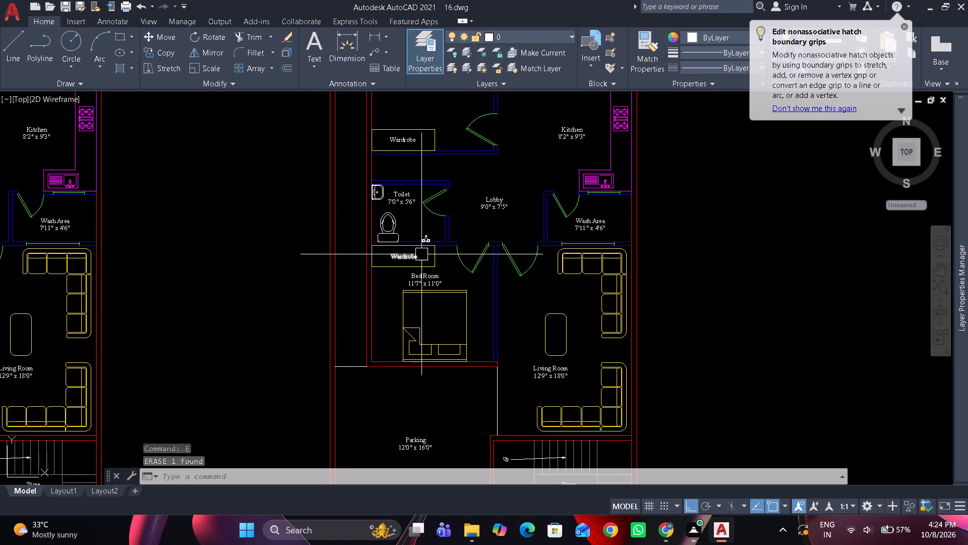
middle_click_drag(436, 233, 464, 423)
scroll(453, 288, "up", 2)
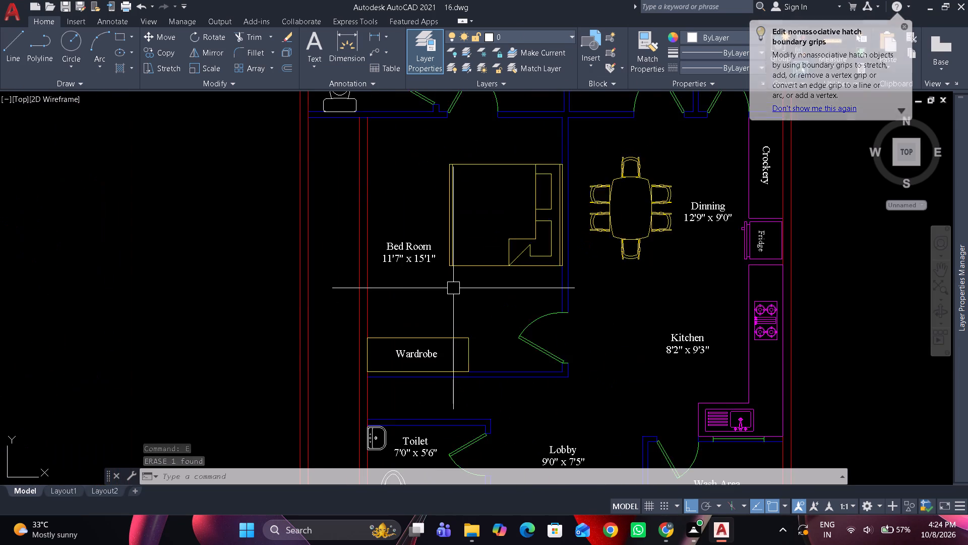
scroll(443, 285, "down", 3)
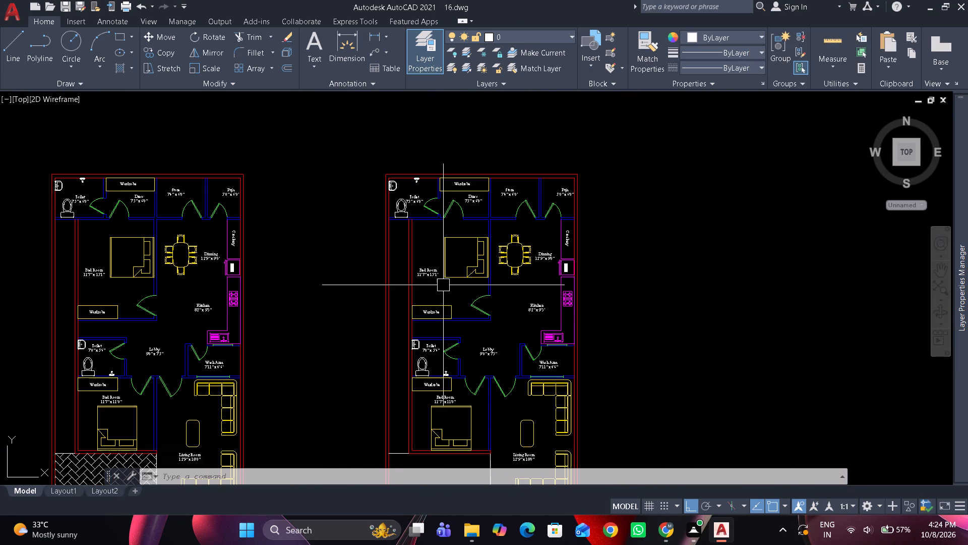
scroll(445, 291, "up", 2)
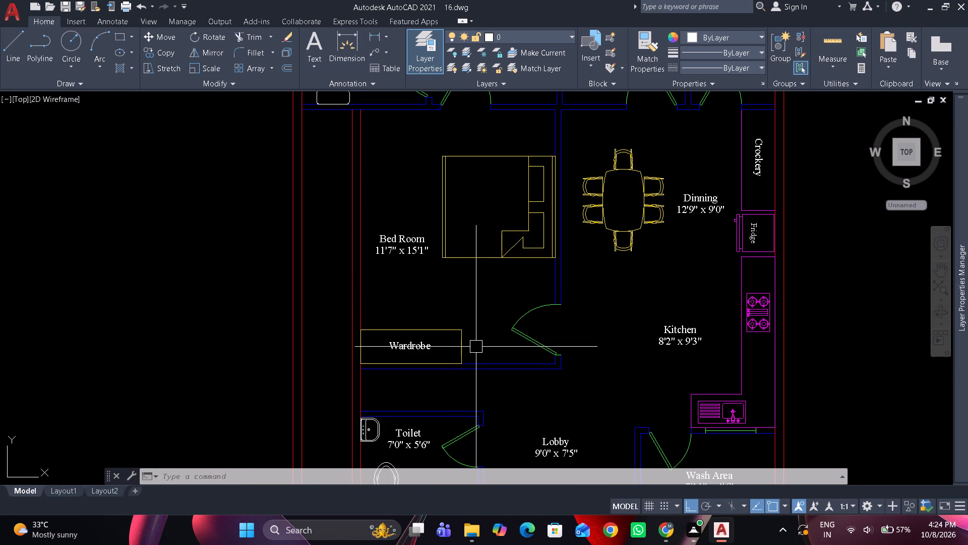
left_click_drag(471, 353, 444, 334)
left_click(412, 315)
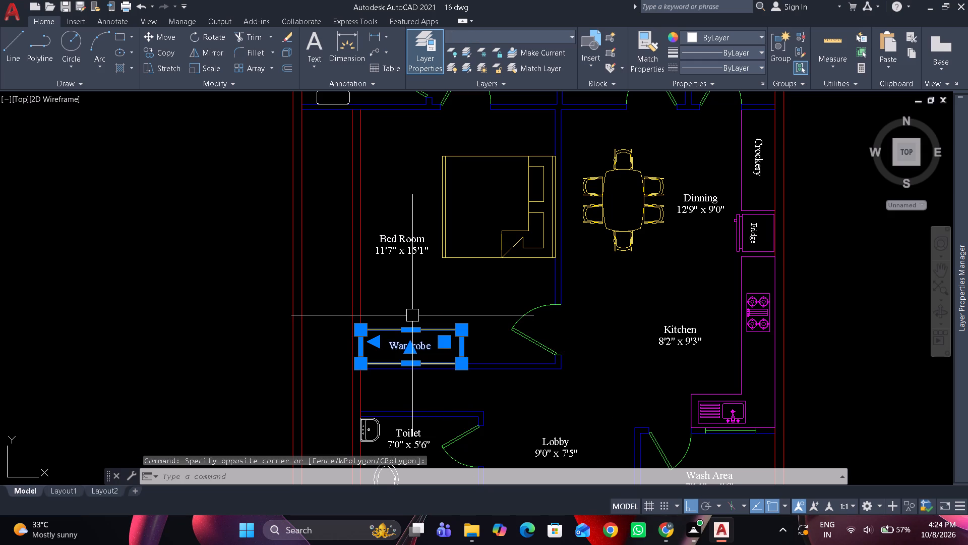
left_click(540, 225)
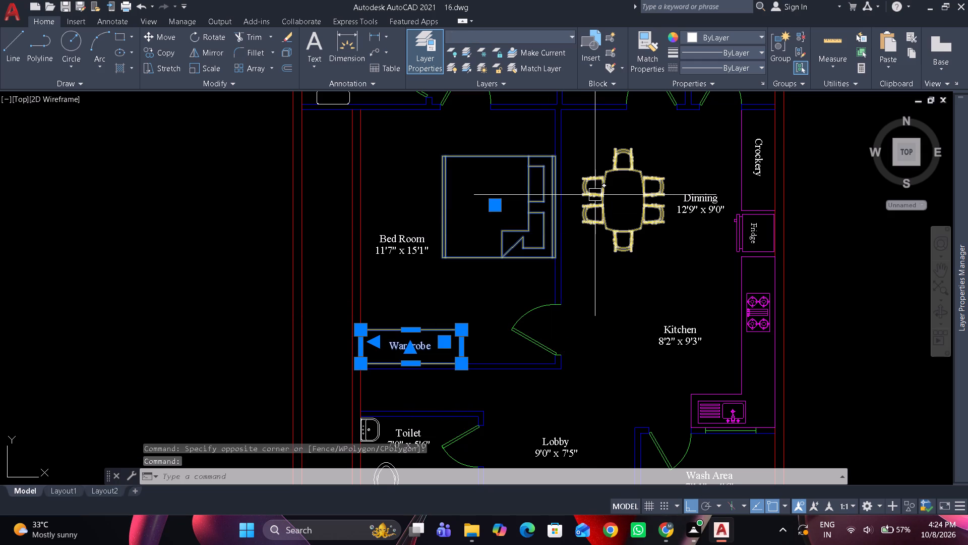
left_click(595, 195)
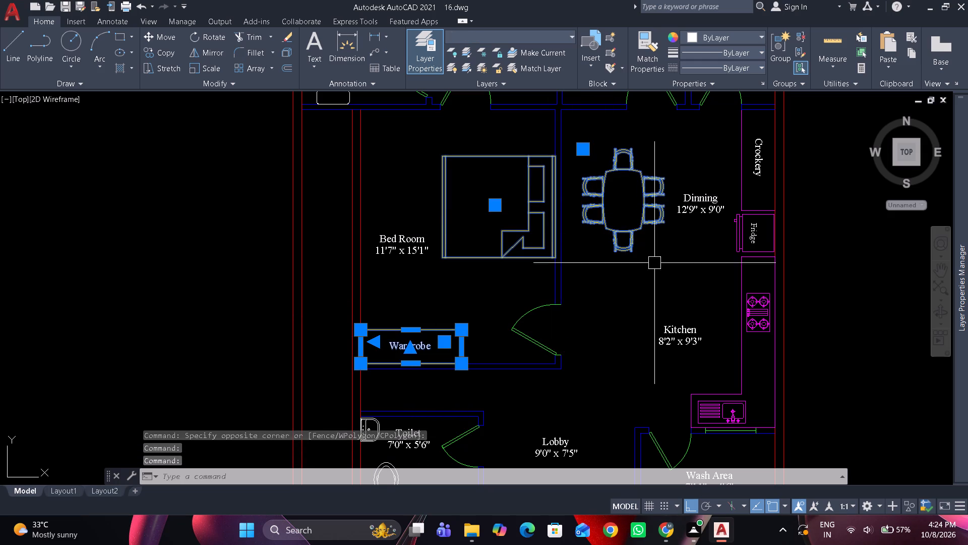
left_click_drag(722, 406, 726, 393)
left_click_drag(753, 322, 751, 304)
left_click(735, 229)
left_click_drag(706, 206, 705, 214)
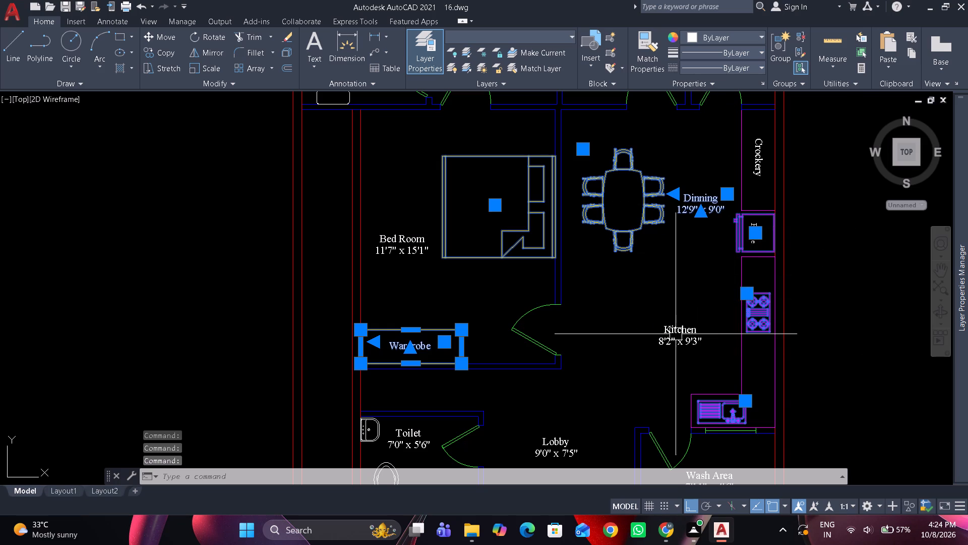
left_click(676, 334)
right_click(572, 286)
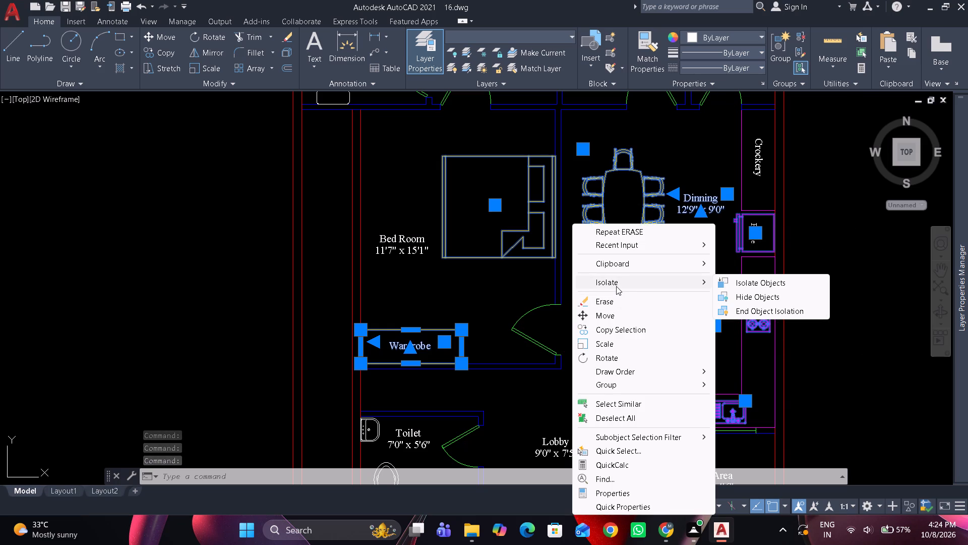
left_click(616, 406)
scroll(589, 318, "down", 4)
middle_click_drag(491, 396, 491, 348)
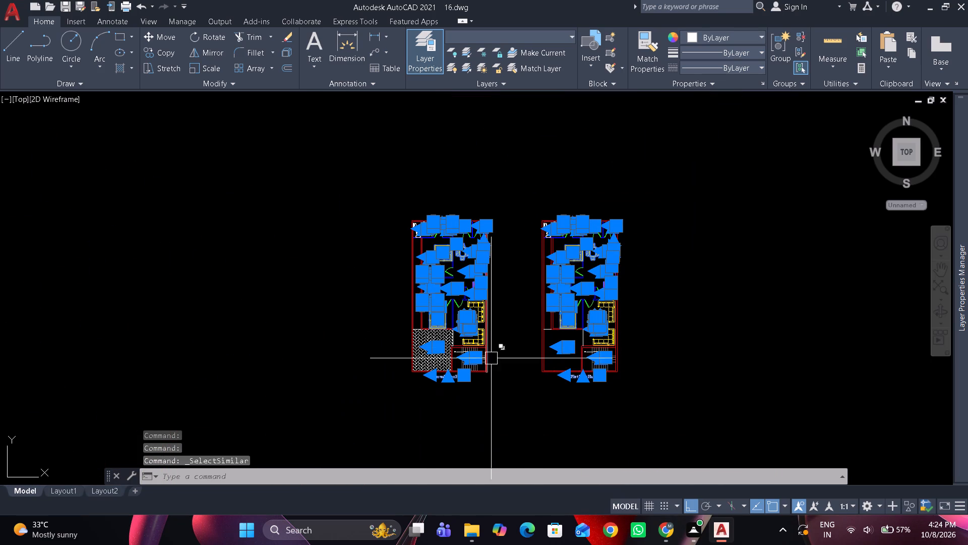
left_click_drag(499, 415, 471, 381, "shift")
left_click(396, 181, "shift")
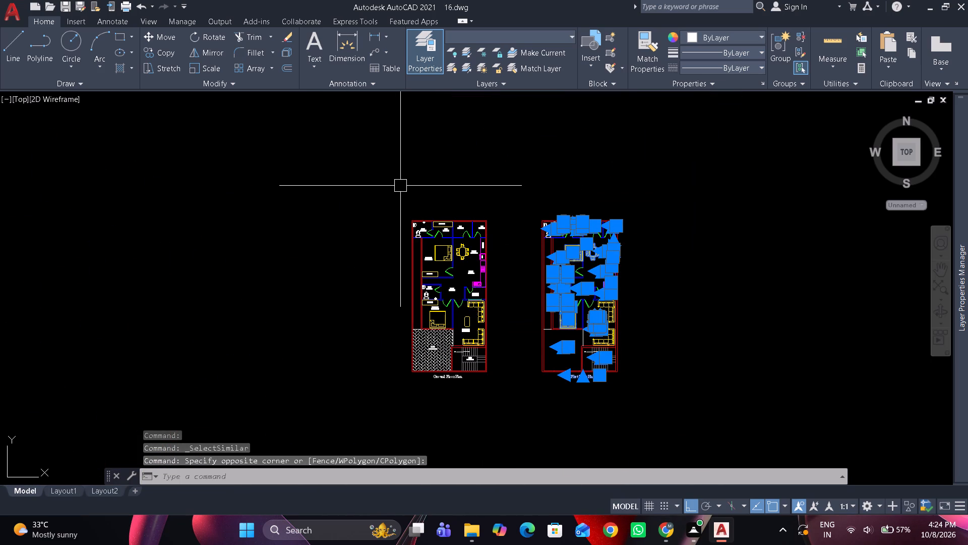
key("m")
key("space")
left_click_drag(483, 175, 537, 176)
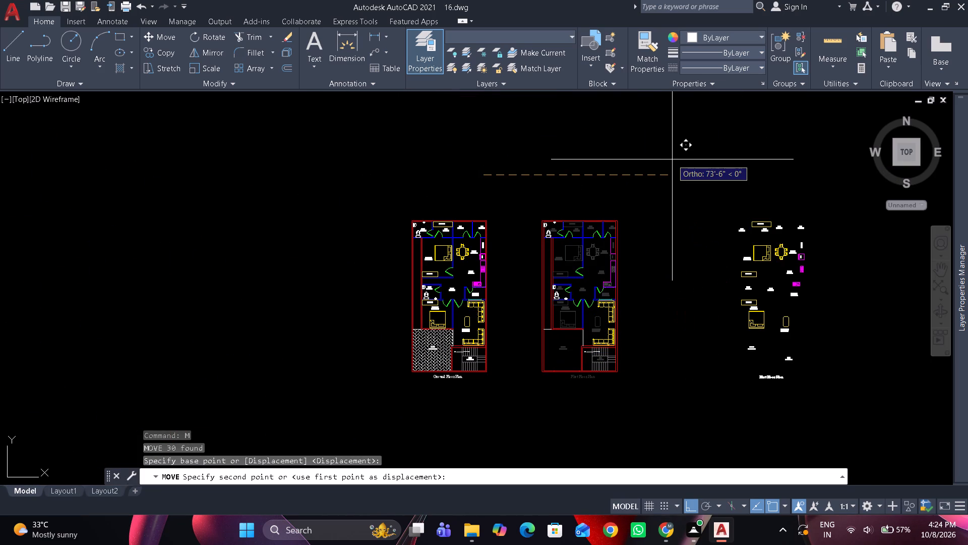
Move the 30 selected furniture, fixture and room label objects out of the middle floor plan into the empty space beyond it.
left_click(655, 159)
Erase the three remaining magenta kitchen counter and crockery unit objects from the copied floor plan.
scroll(606, 365, "up", 2)
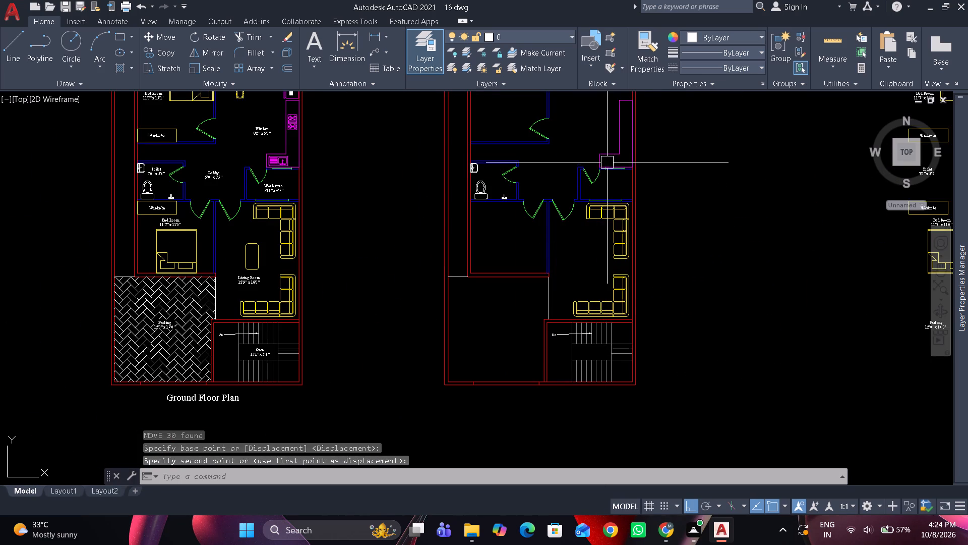
middle_click_drag(609, 166, 631, 388)
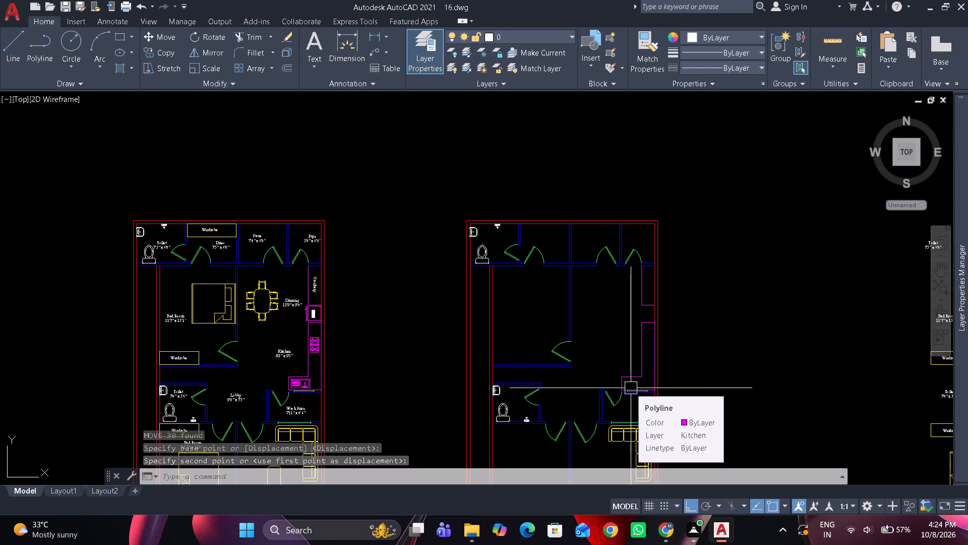
scroll(631, 388, "up", 1)
left_click_drag(649, 374, 636, 335)
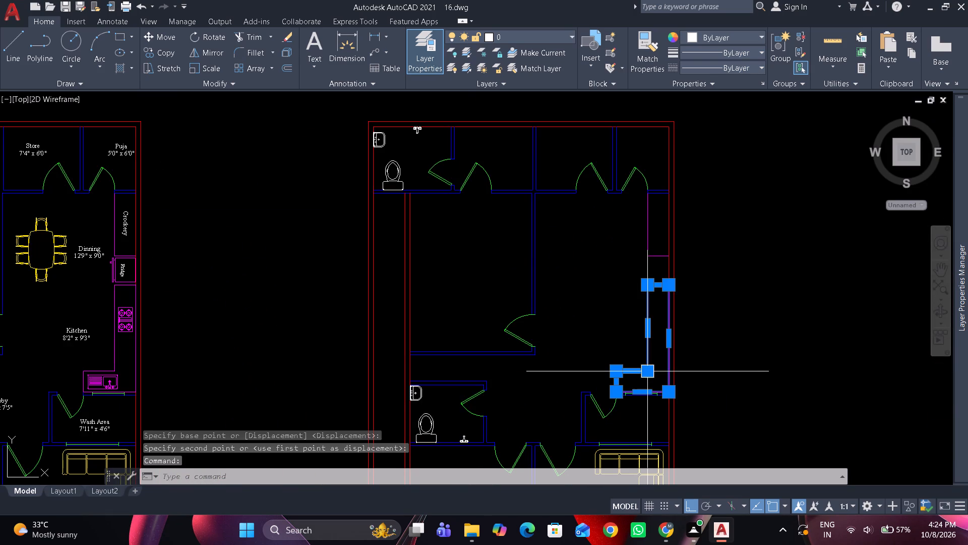
left_click(651, 232)
left_click(660, 253)
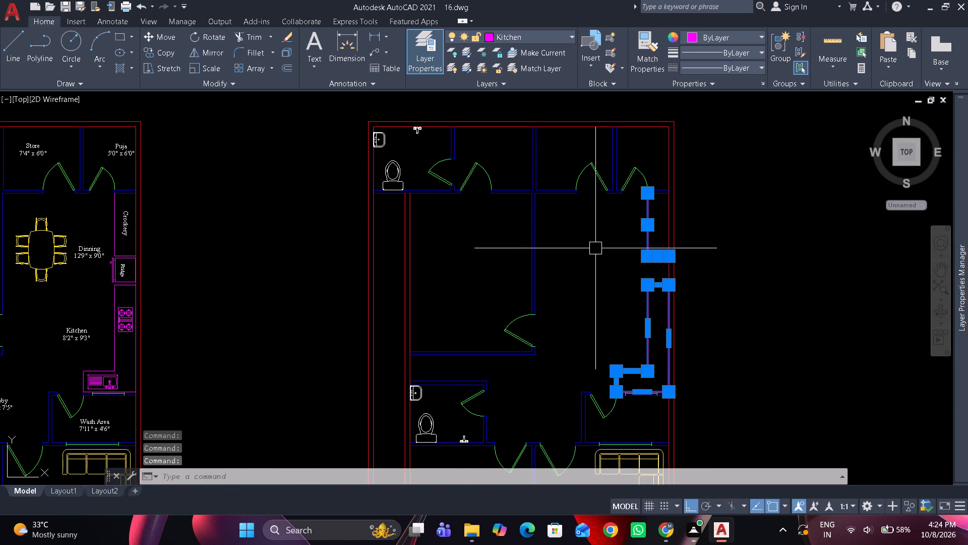
type("r")
key("space")
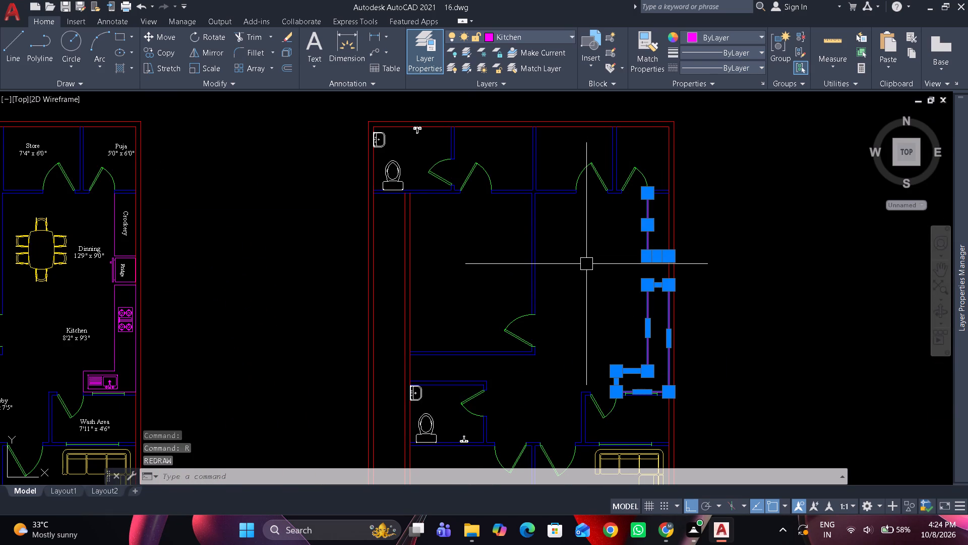
type("e")
key("space")
Insert an Imperial sample window block in the empty space outside the ground floor plan, beside the lower bedroom.
scroll(652, 341, "up", 1)
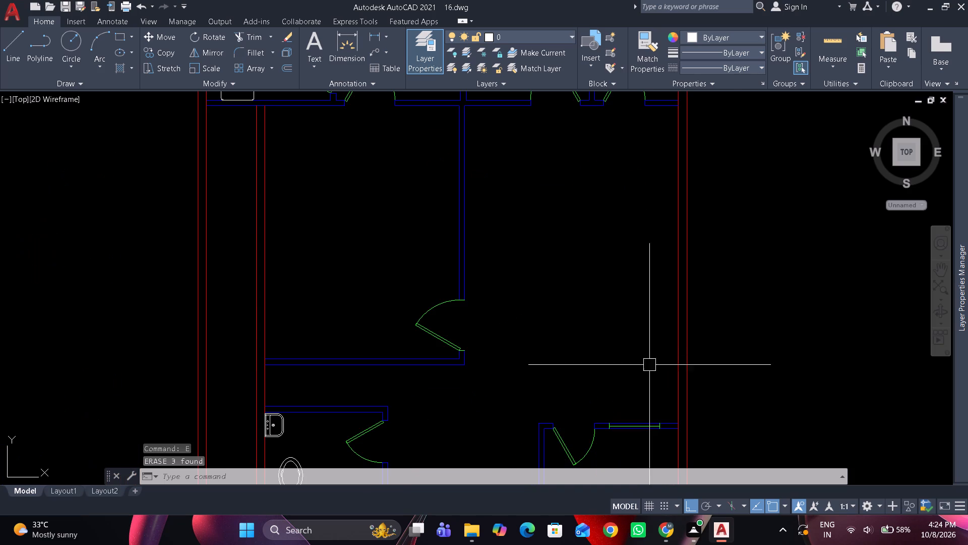
middle_click_drag(645, 377, 625, 308)
scroll(625, 308, "down", 2)
middle_click_drag(377, 386, 435, 356)
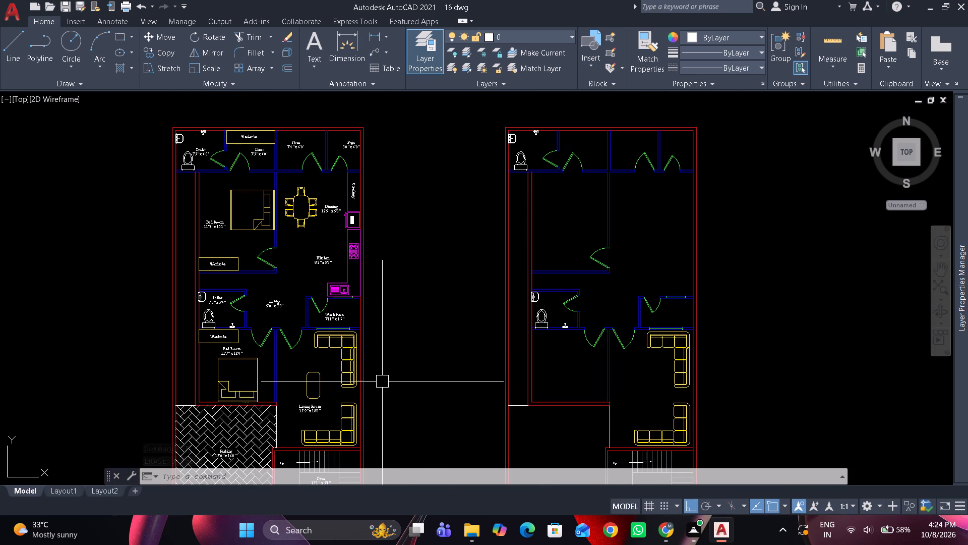
key("ctrl+3")
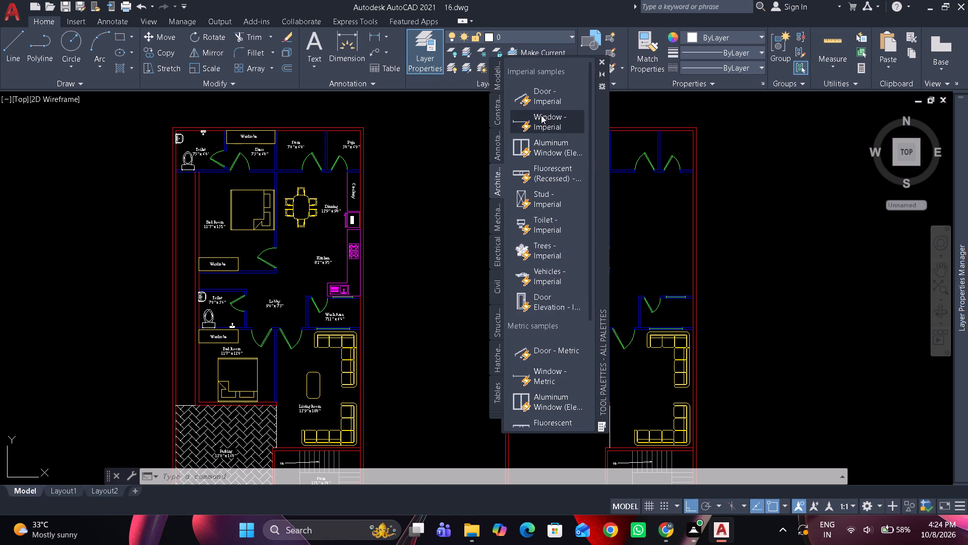
left_click(541, 115)
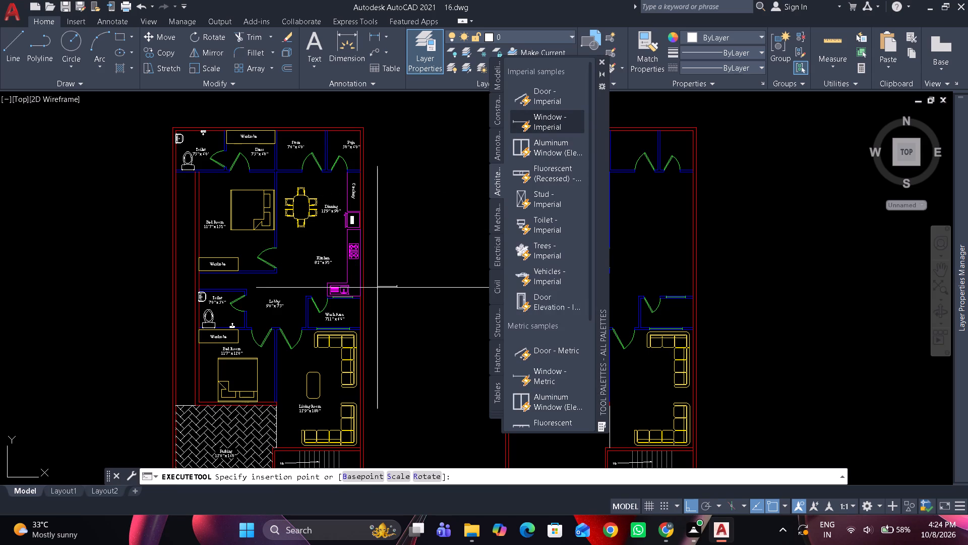
left_click(134, 351)
key("ctrl+3")
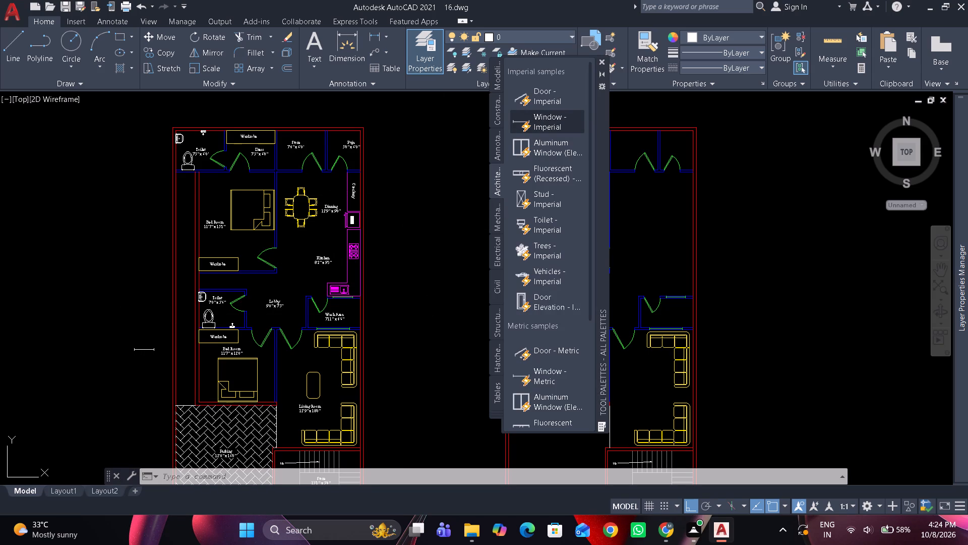
Assign the new window block to the Doores & Windows layer.
scroll(181, 343, "up", 2)
left_click(98, 362)
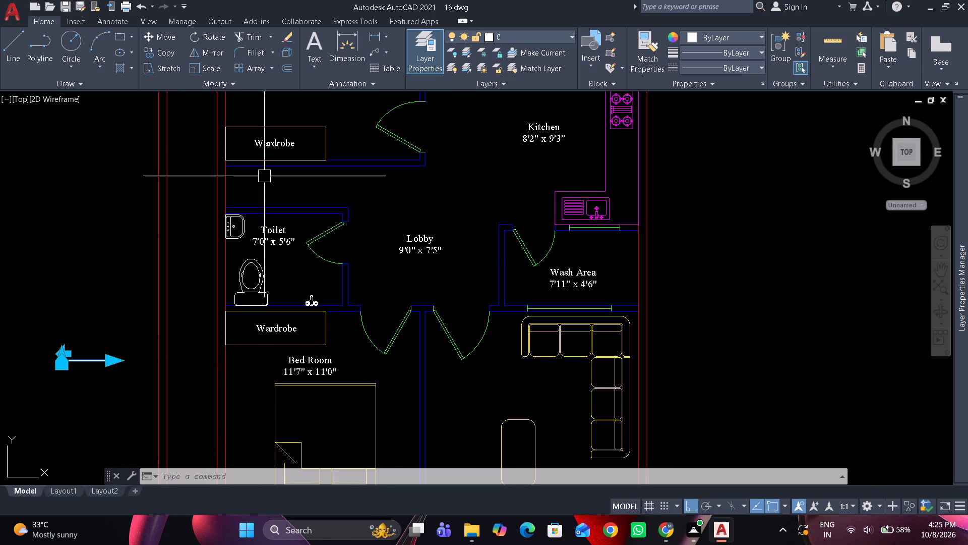
left_click(504, 35)
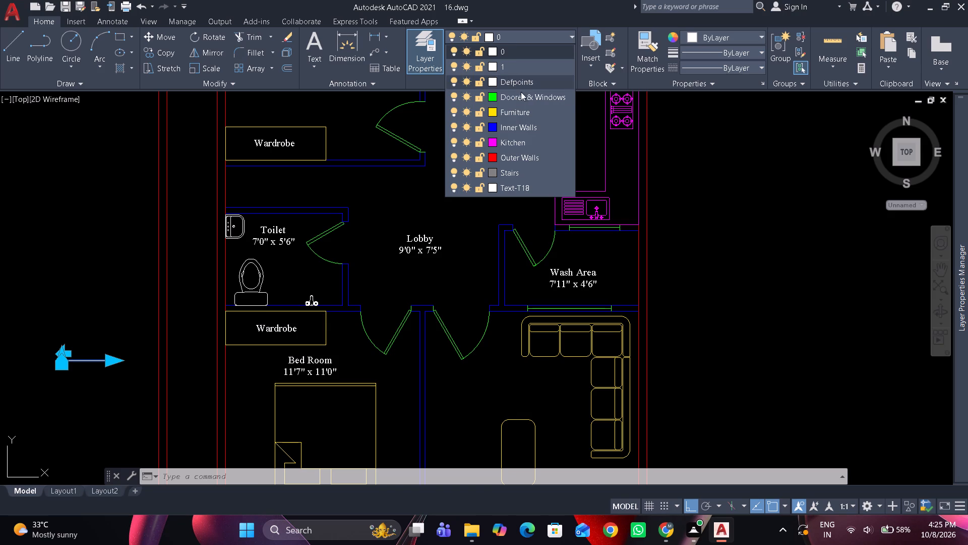
left_click(521, 96)
Rotate the window block a quarter turn so it runs vertically.
type("ro")
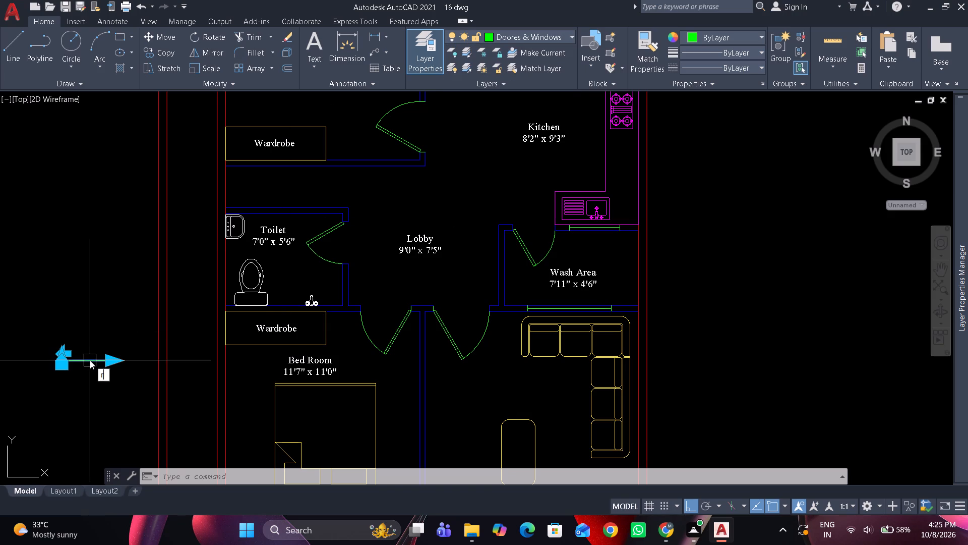
key("space")
left_click(85, 361)
left_click(81, 398)
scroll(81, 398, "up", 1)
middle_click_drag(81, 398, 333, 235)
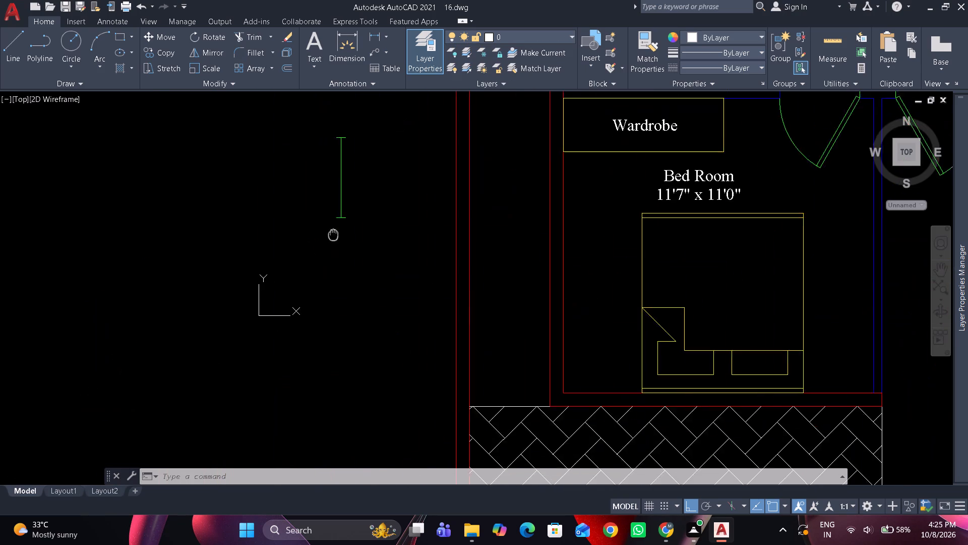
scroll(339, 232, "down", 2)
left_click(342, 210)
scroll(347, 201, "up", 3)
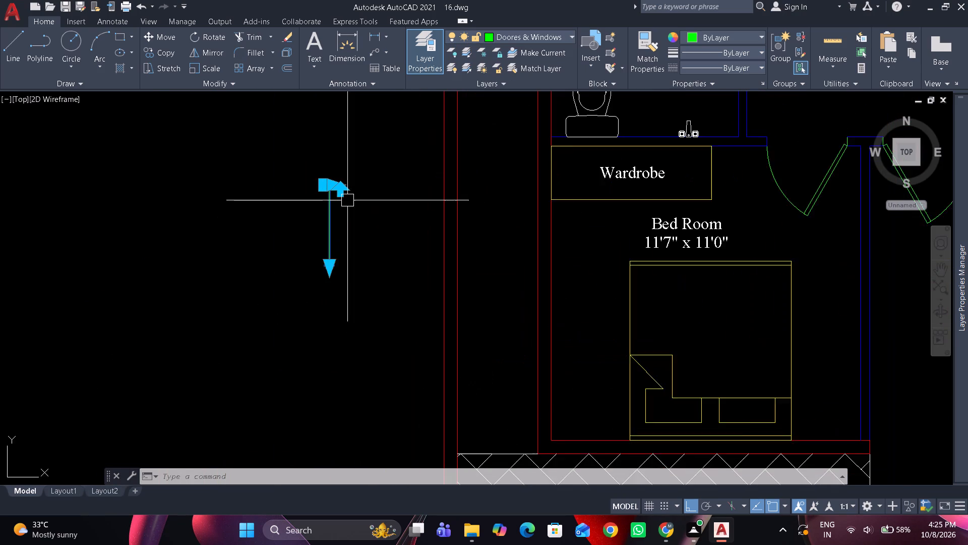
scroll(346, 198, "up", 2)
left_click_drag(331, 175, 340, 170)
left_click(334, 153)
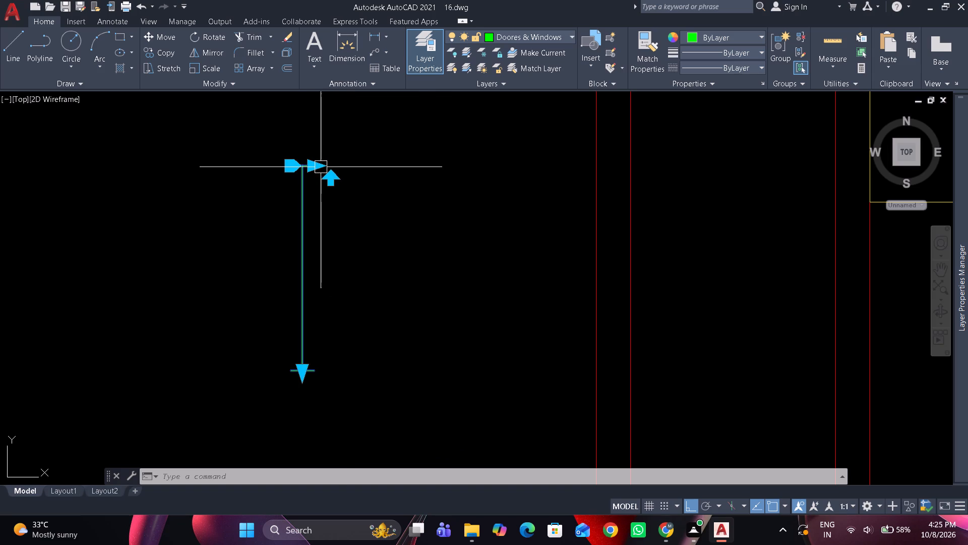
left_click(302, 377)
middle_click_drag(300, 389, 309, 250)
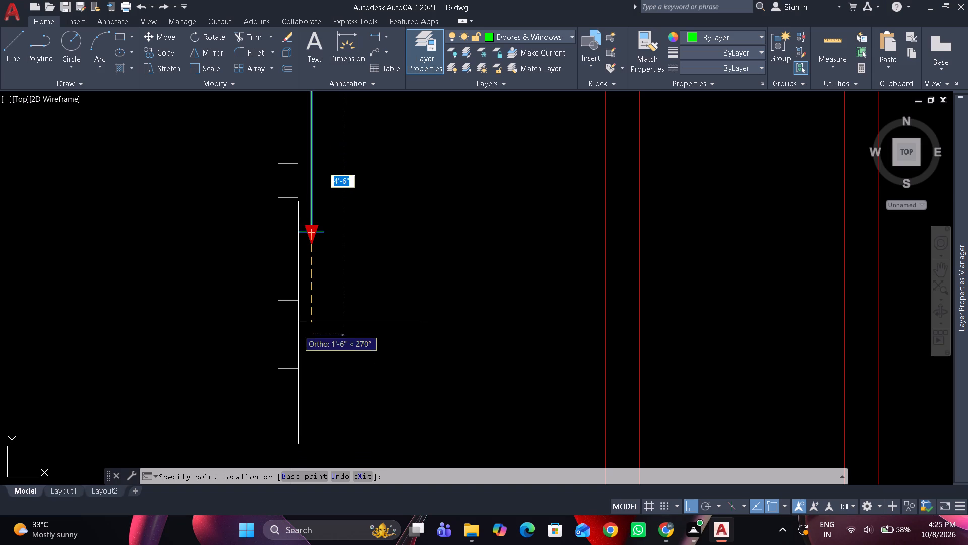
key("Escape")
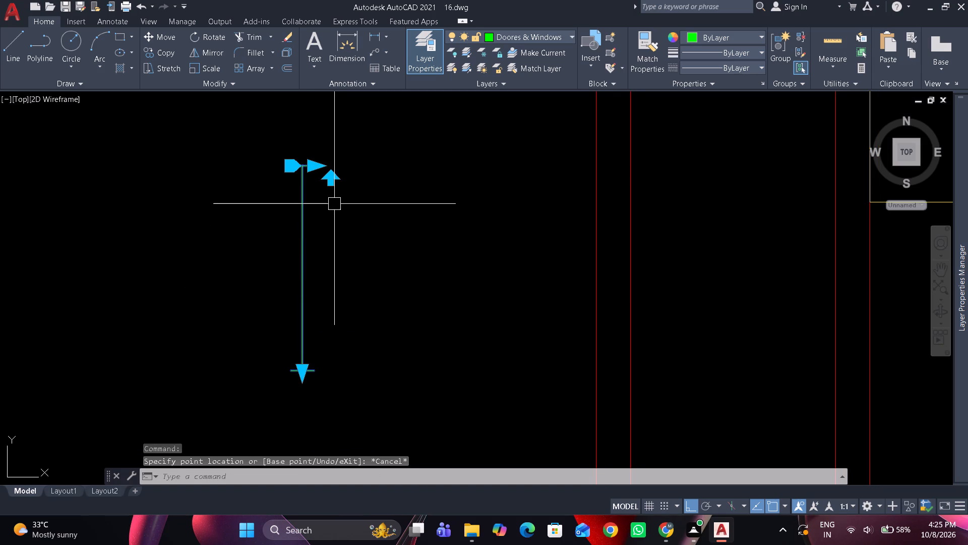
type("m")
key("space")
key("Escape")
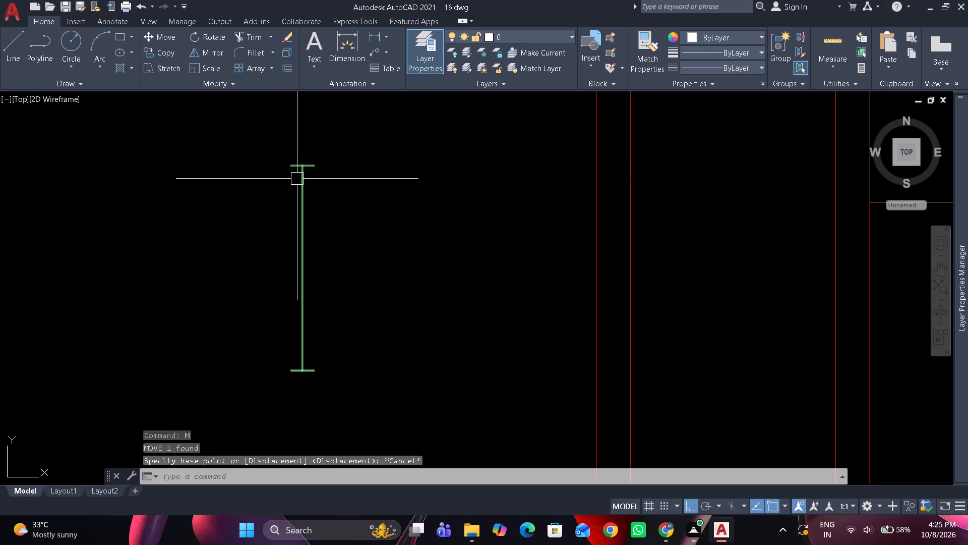
Stretch the vertical window block's wall thickness to 6".
left_click(301, 183)
scroll(305, 175, "up", 2)
left_click(321, 150)
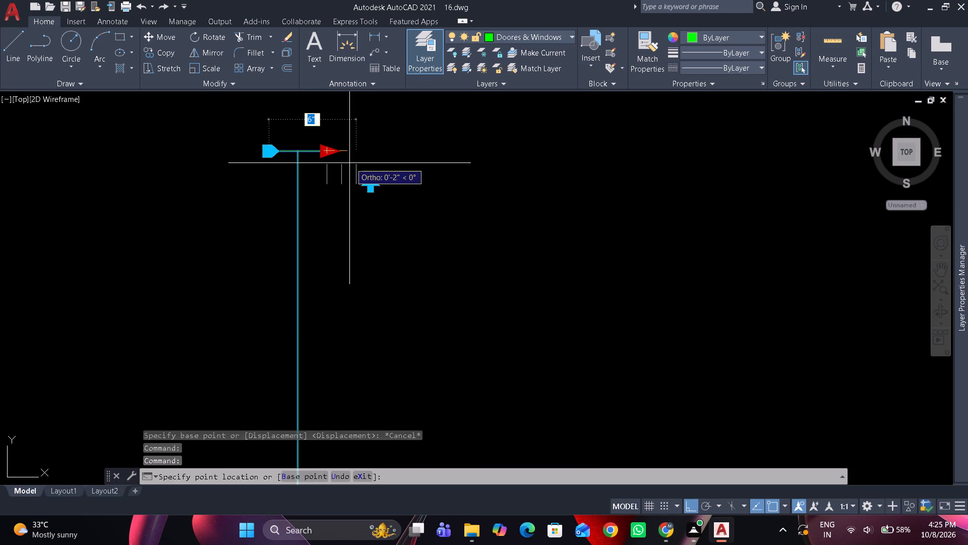
left_click_drag(358, 162, 364, 161)
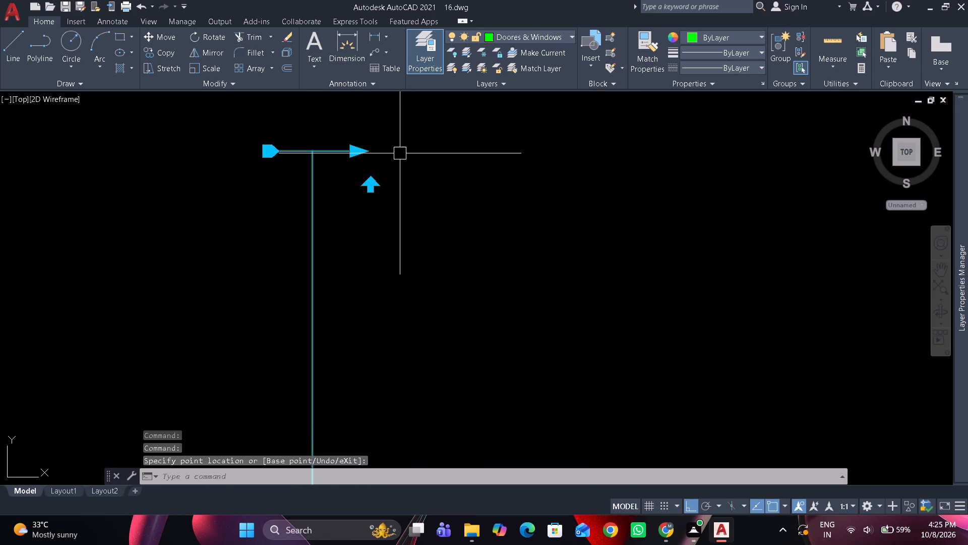
Move the window by its upper corner into the outer side wall of the ground floor's 11'7" x 11'0" bedroom.
key("m")
key("space")
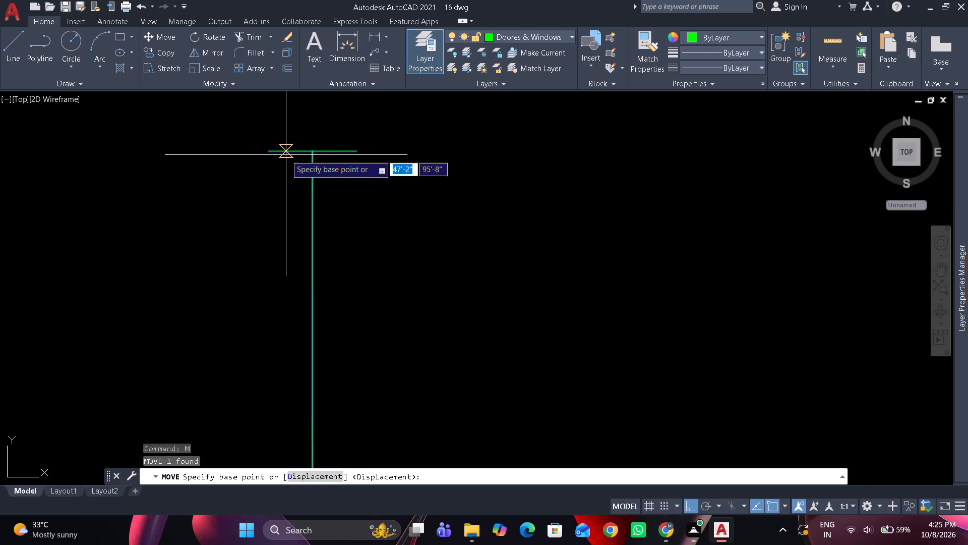
left_click(277, 148)
scroll(281, 150, "down", 6)
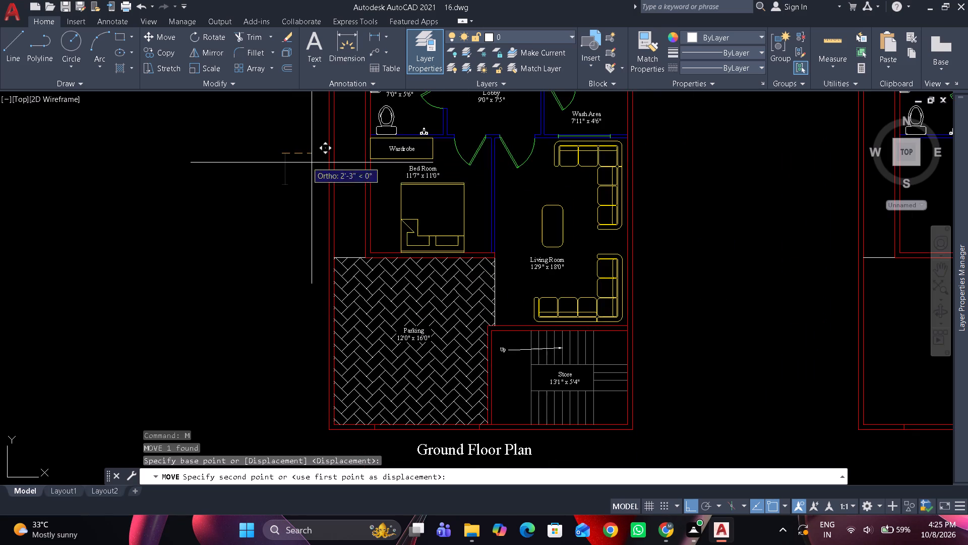
scroll(360, 176, "up", 1)
middle_click_drag(374, 202, 357, 189)
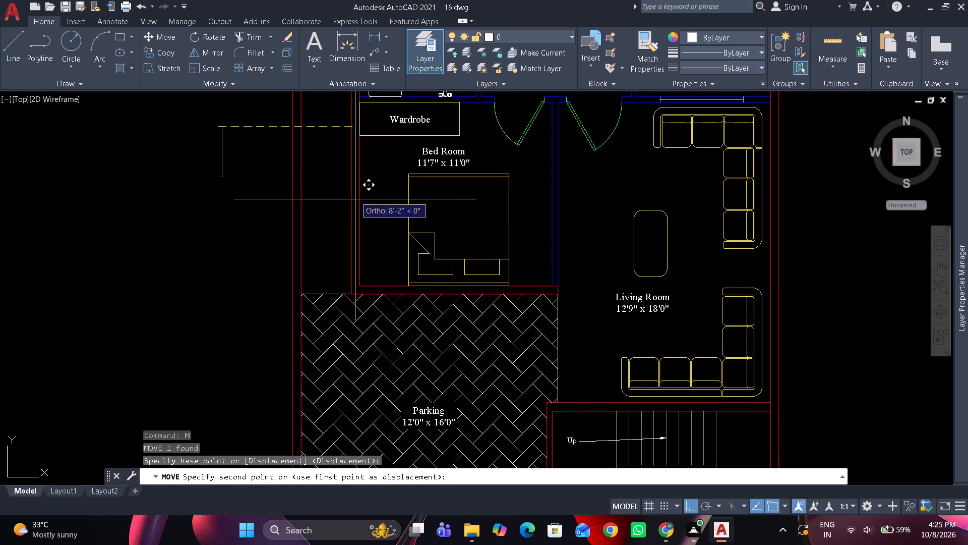
scroll(354, 204, "up", 1)
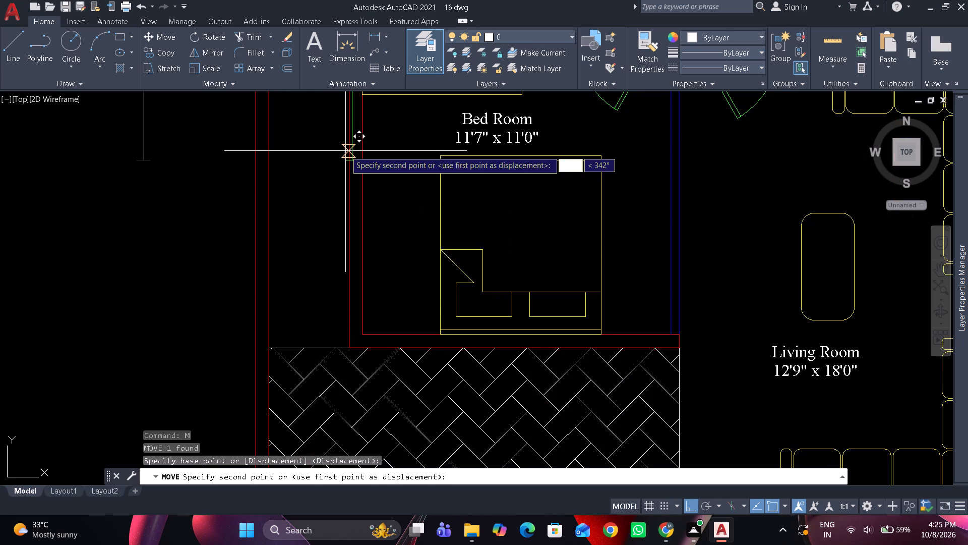
left_click(345, 151)
Copy the bedroom window about 7'-11" straight up into the outer wall of the 7'0" x 5'6" toilet.
left_click(353, 196)
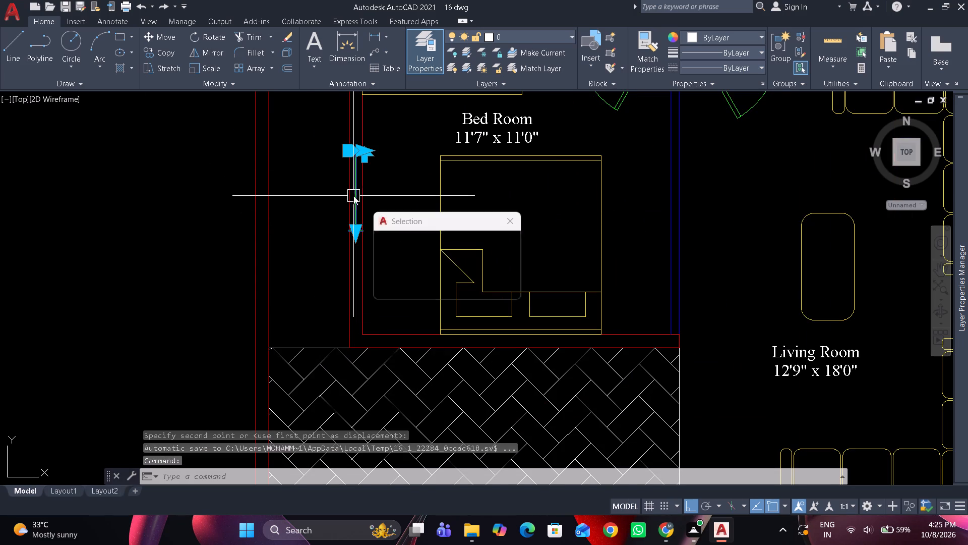
type("co")
key("space")
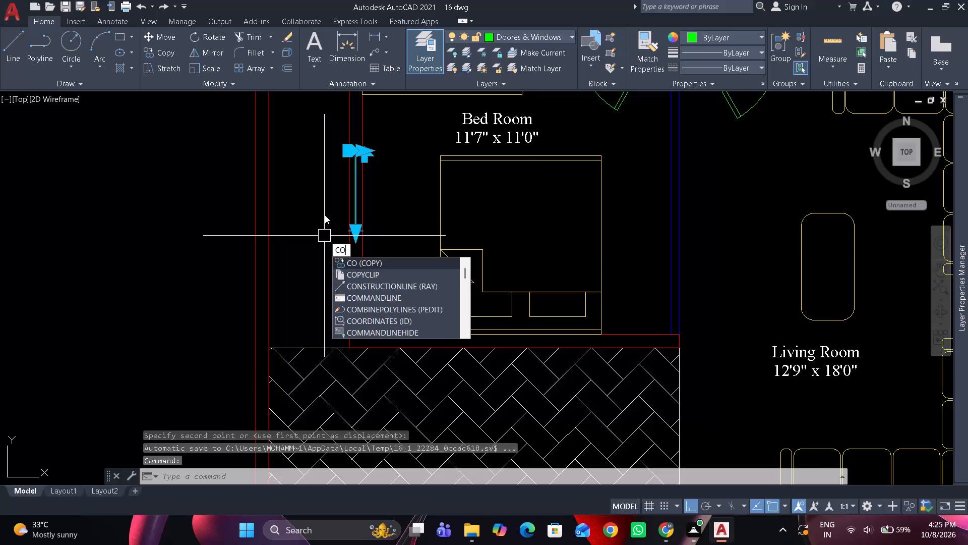
key("space")
left_click_drag(321, 200, 321, 181)
scroll(321, 156, "down", 3)
middle_click_drag(321, 156, 330, 323)
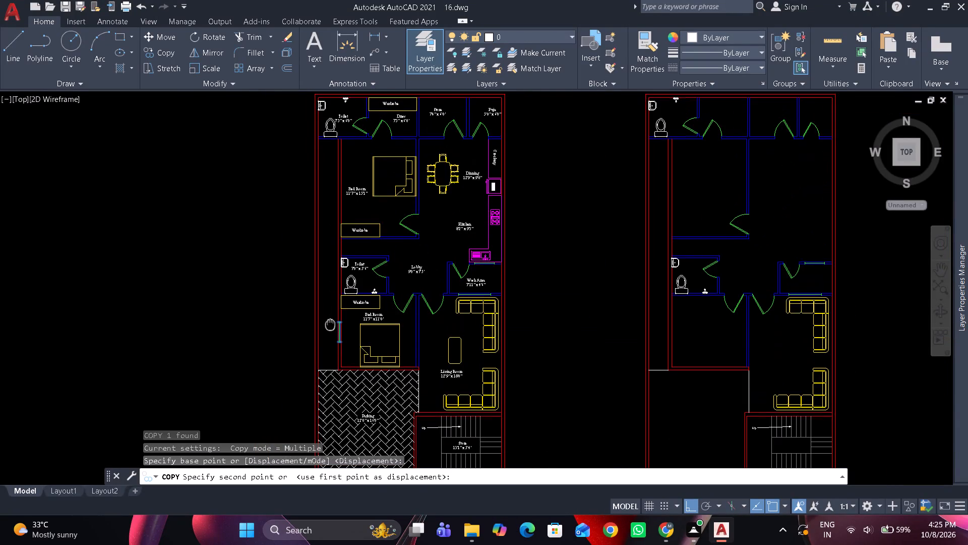
scroll(324, 272, "up", 1)
scroll(326, 199, "up", 1)
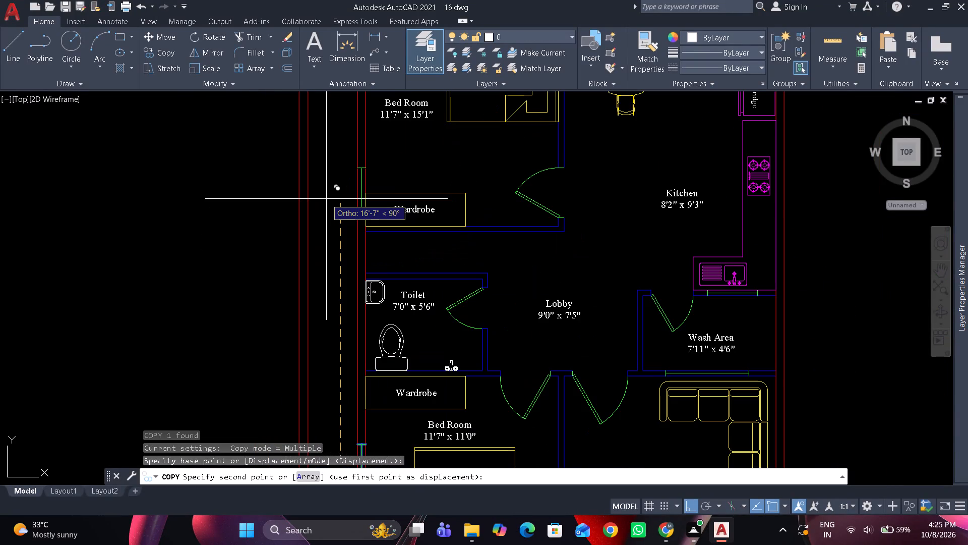
scroll(331, 342, "up", 1)
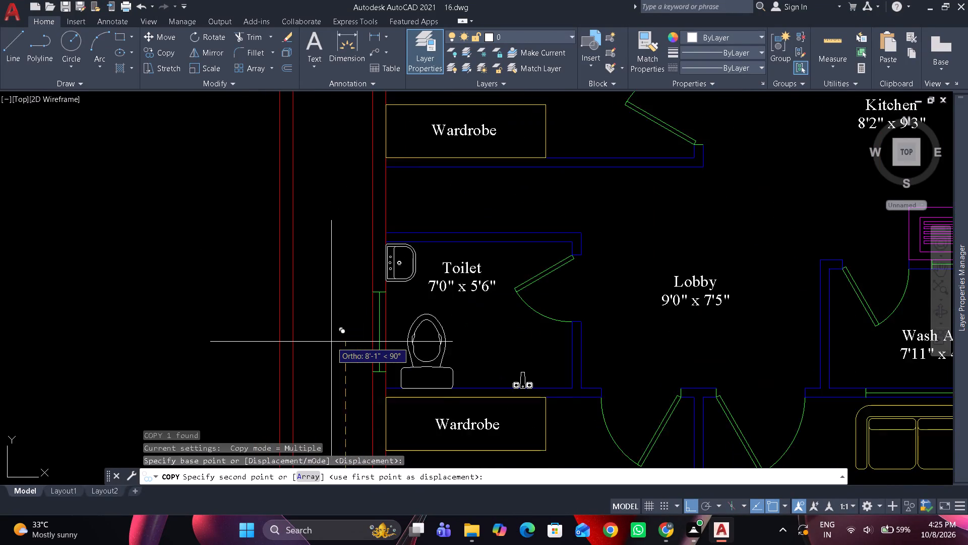
scroll(331, 342, "up", 1)
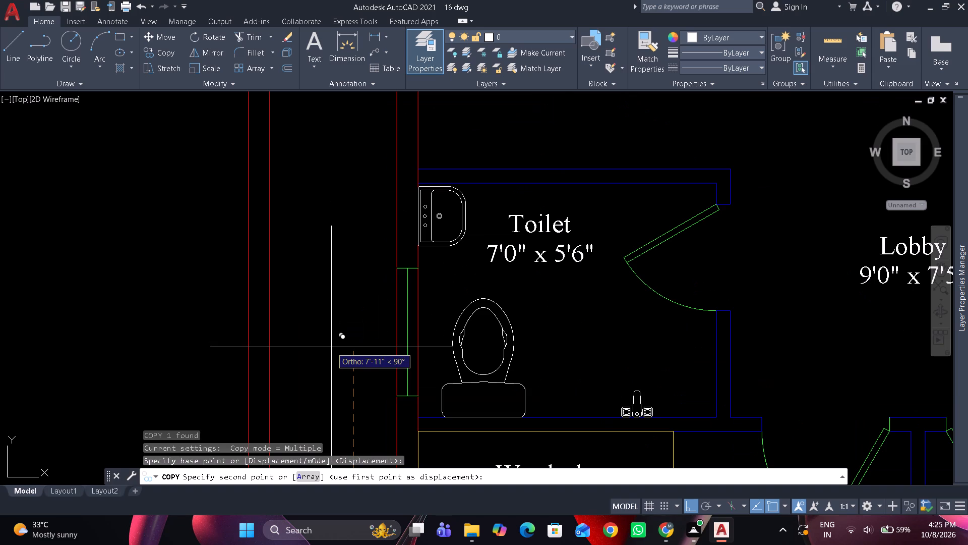
left_click(331, 347)
key("space")
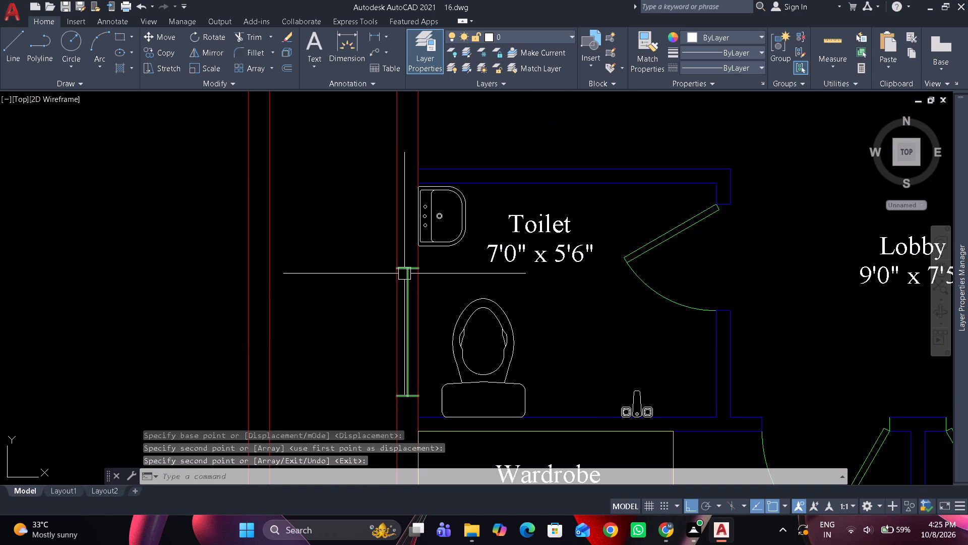
Shorten the toilet window to 2' long by pulling in its lower end.
left_click(404, 274)
middle_click_drag(398, 277, 392, 241)
scroll(394, 287, "up", 1)
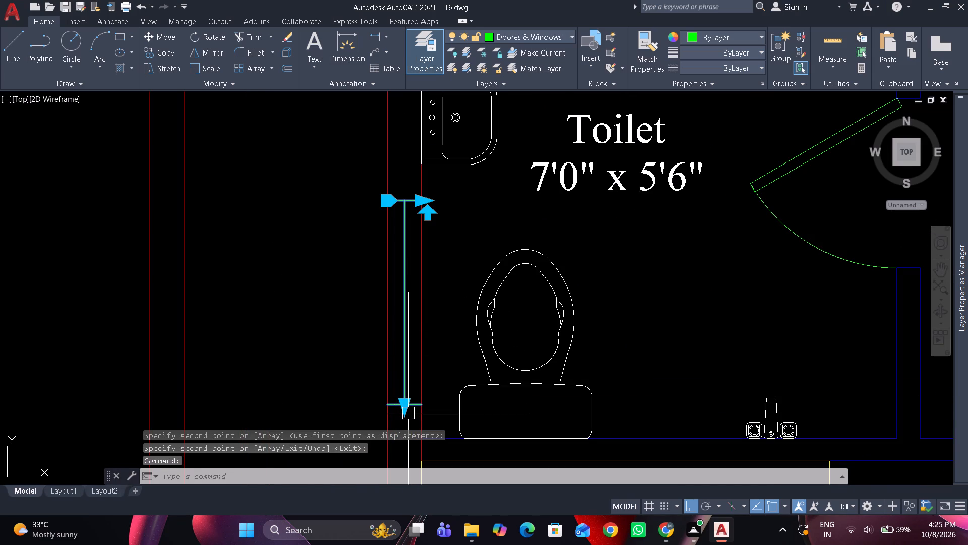
left_click(408, 411)
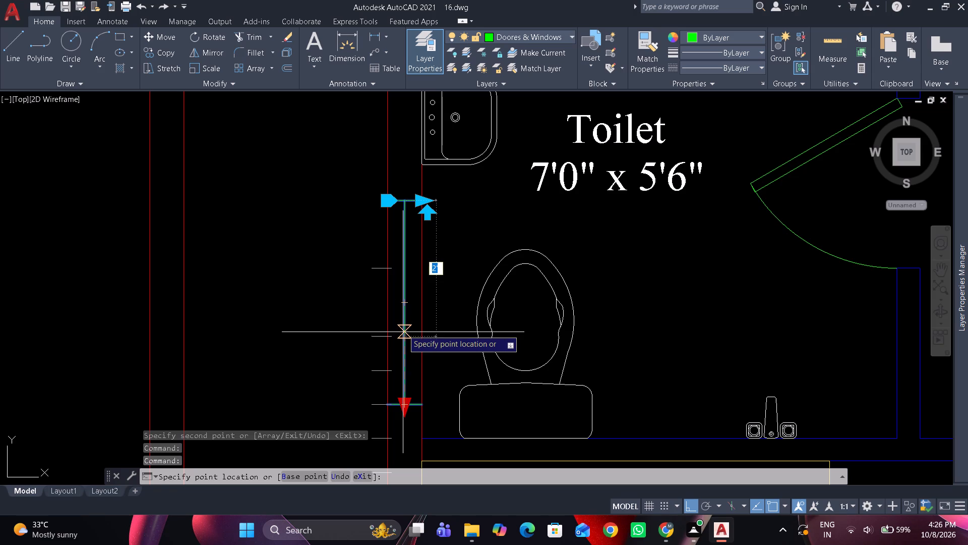
left_click(397, 338)
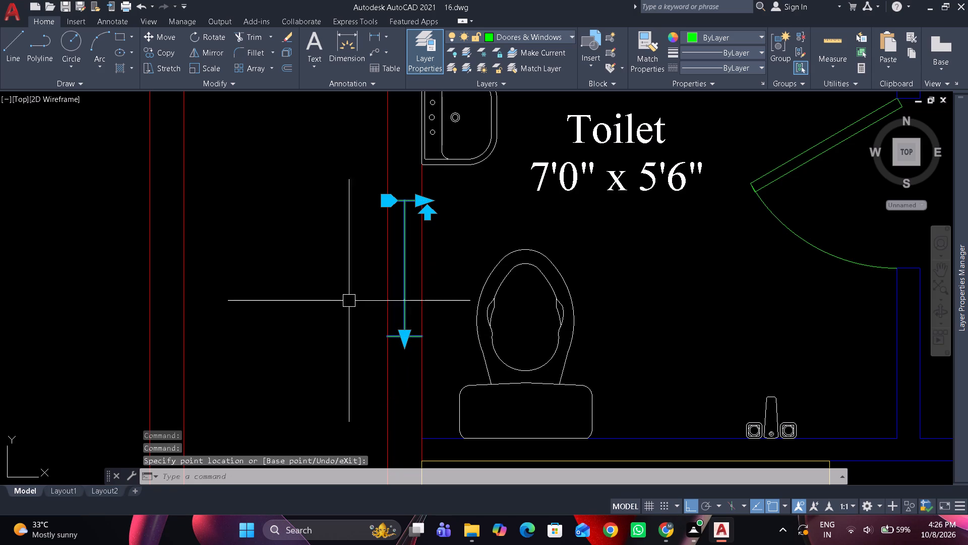
Nudge the 7'0" x 5'6" toilet's window slightly down along its outer wall.
key("ctrl+Down")
key("ctrl+Down")
key("ctrl+Down")
key("ctrl+Down")
key("ctrl+Down")
key("ctrl+Down")
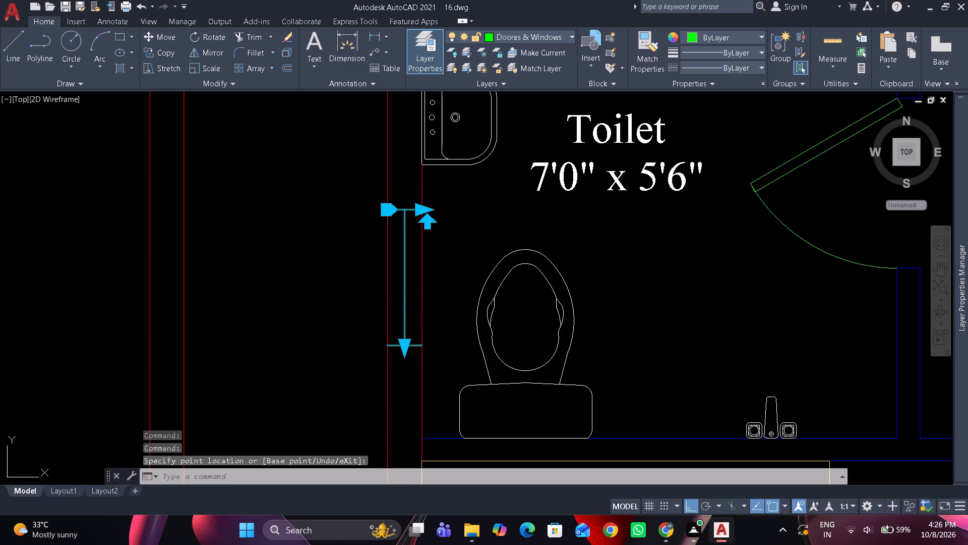
key("ctrl+Down")
Copy the toilet window straight up into the outer wall of the 11'7" x 15'1" bedroom, above the wardrobe.
key("c")
key("o")
key("space")
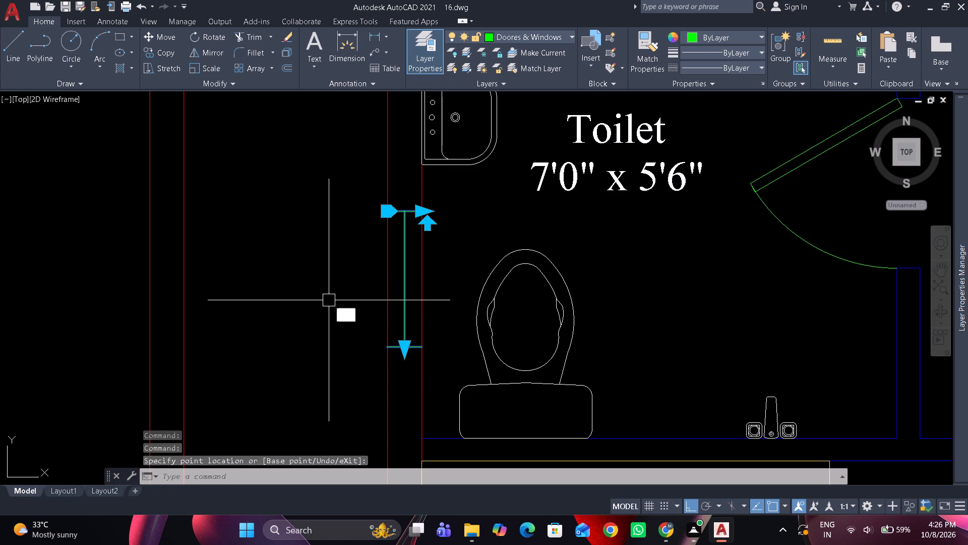
left_click_drag(322, 301, 327, 276)
scroll(328, 238, "down", 4)
middle_click_drag(329, 237, 340, 350)
scroll(330, 258, "up", 1)
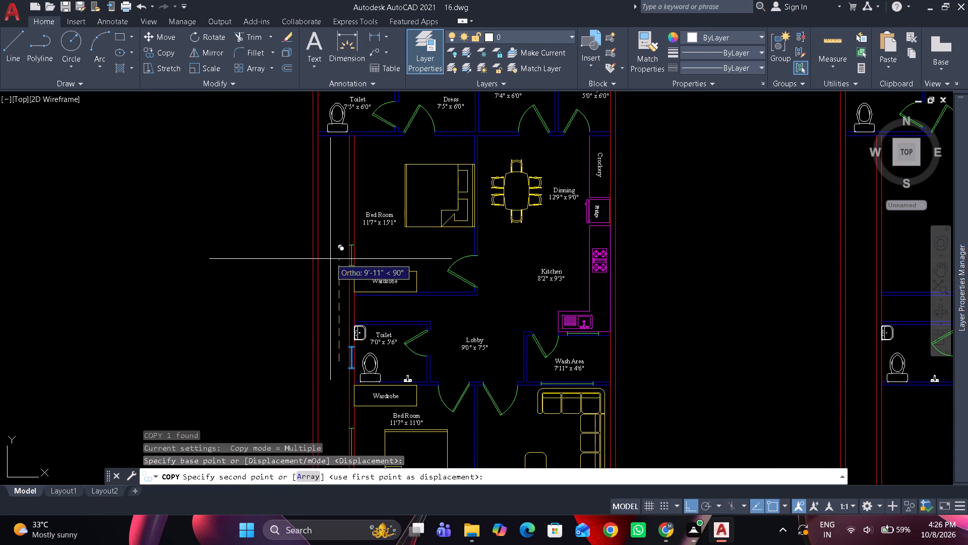
scroll(330, 257, "up", 1)
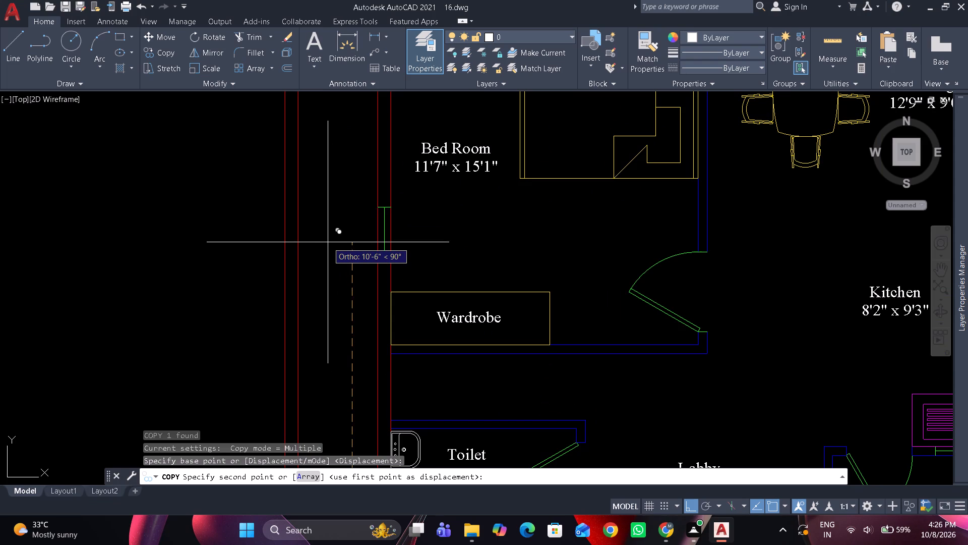
left_click(327, 231)
key("space")
Lengthen the 11'7" x 15'1" bedroom window to 3' by pulling down its lower end.
scroll(395, 239, "up", 2)
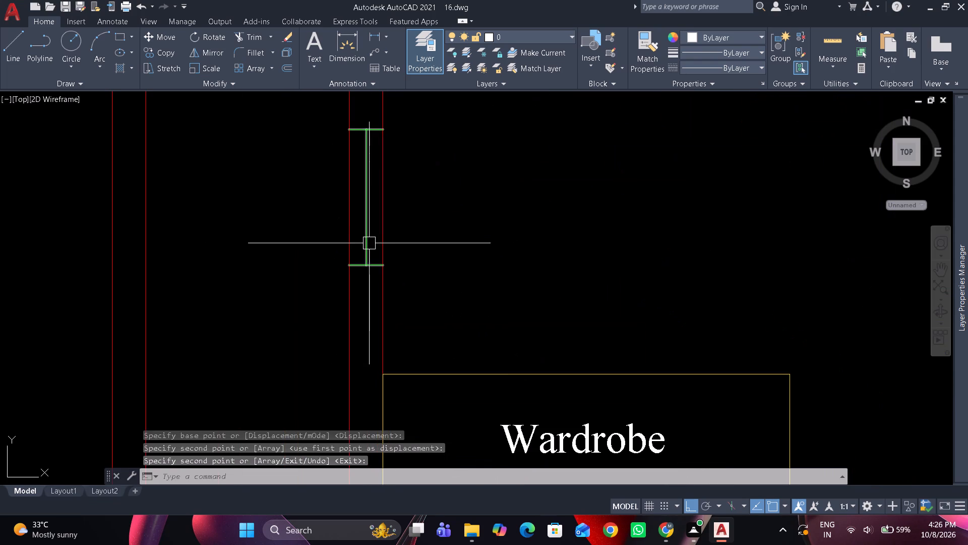
left_click(367, 241)
left_click(367, 266)
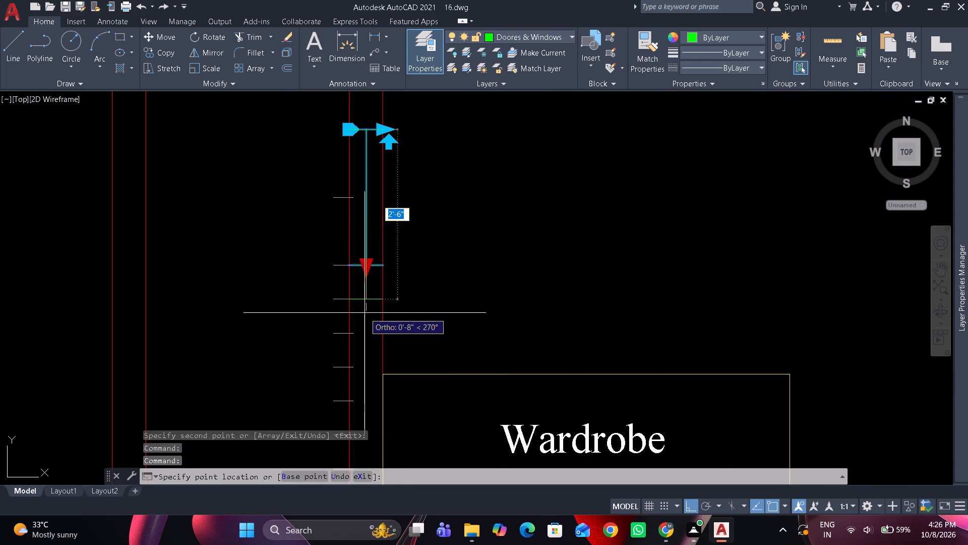
left_click(363, 345)
scroll(423, 257, "down", 1)
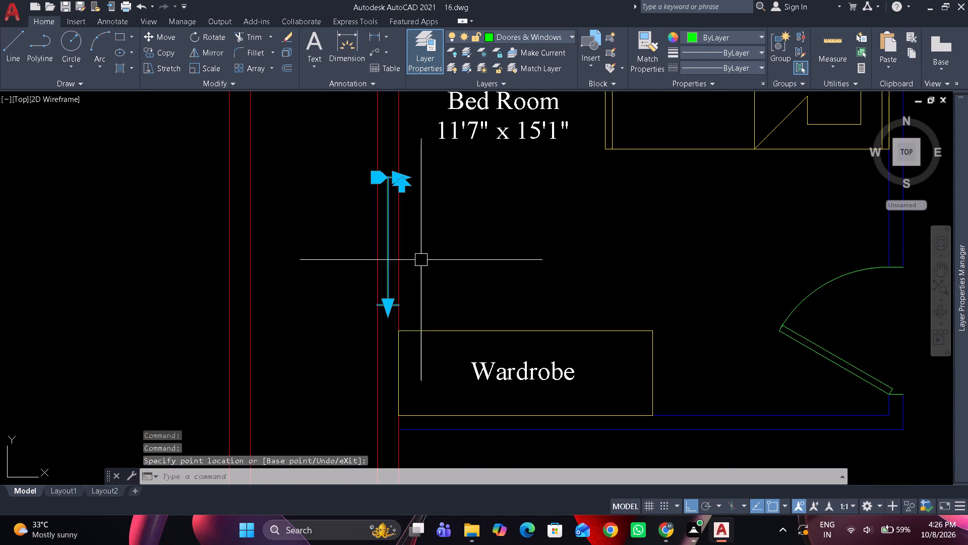
key("Escape")
Copy the 11'7" x 15'1" bedroom window straight up along the same outer wall.
scroll(345, 257, "down", 2)
middle_click_drag(345, 260, 352, 358)
scroll(370, 343, "up", 2)
left_click(366, 334)
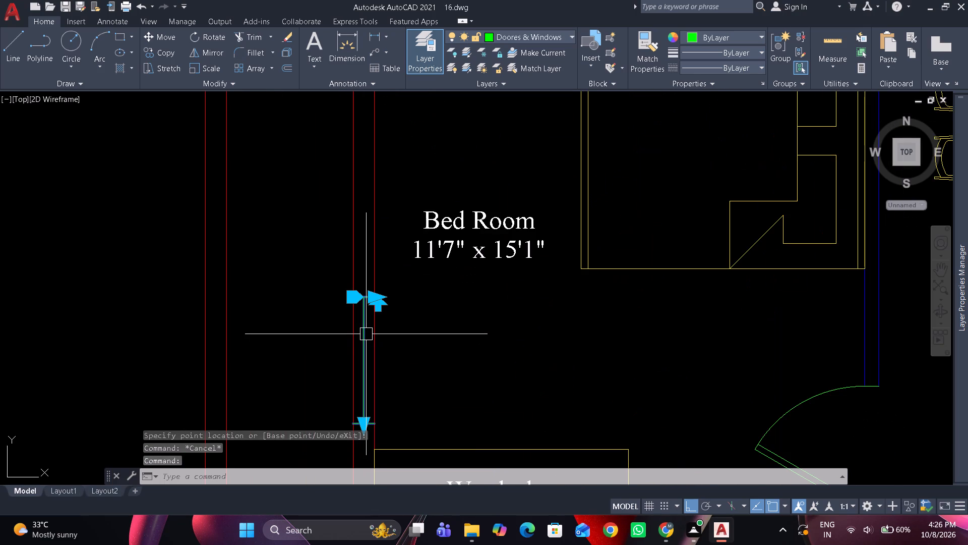
type("co")
key("space")
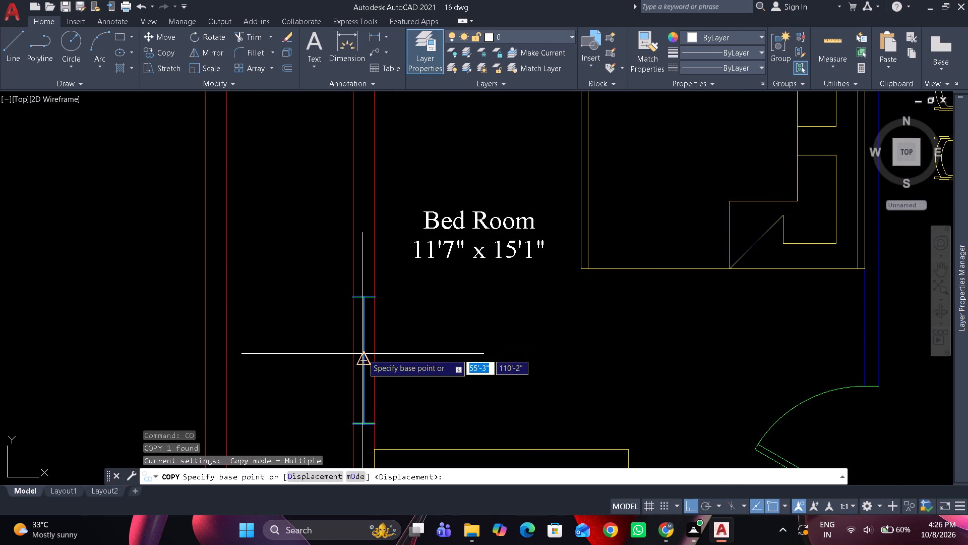
left_click(362, 354)
middle_click_drag(348, 195, 360, 387)
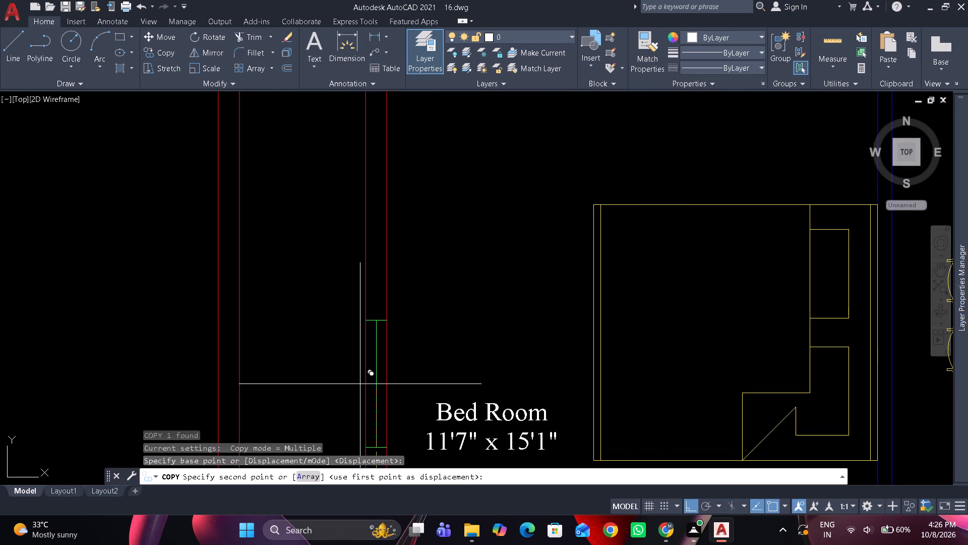
left_click(326, 236)
key("Escape")
Rotate the new window copy 90° about its midpoint so that it lies horizontally.
left_click(380, 201)
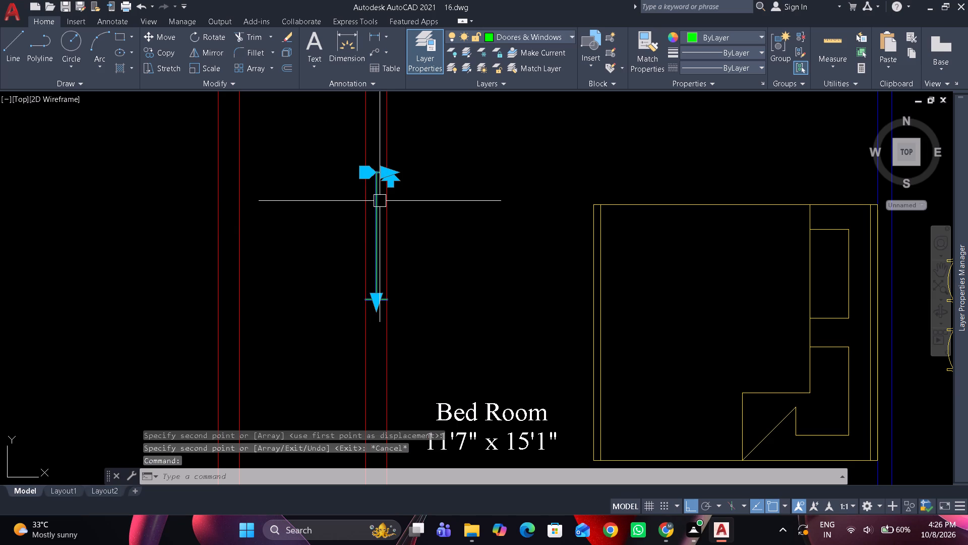
type("ro")
key("space")
left_click_drag(379, 234, 393, 215)
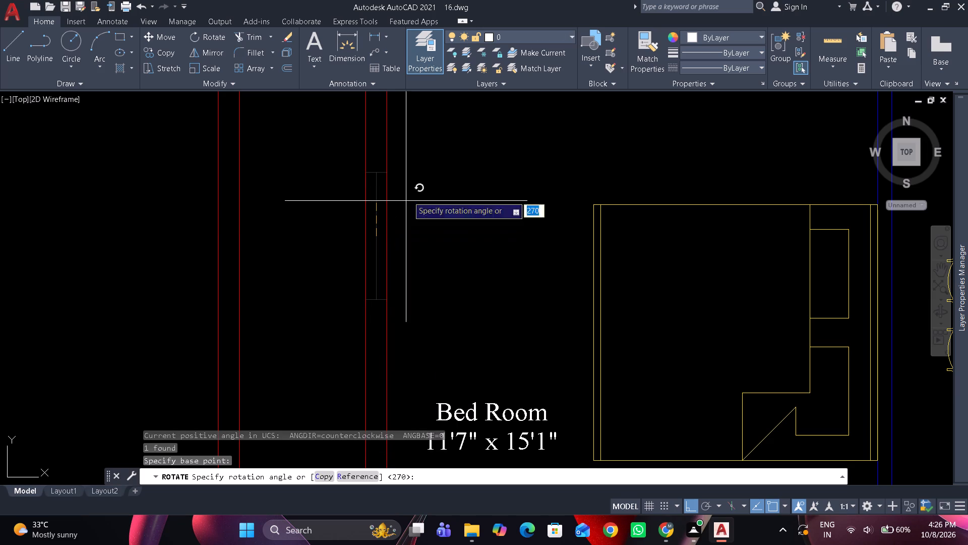
left_click(439, 147)
Shorten the horizontal window to 2' by pulling in its right end.
left_click(406, 233)
scroll(424, 232, "up", 1)
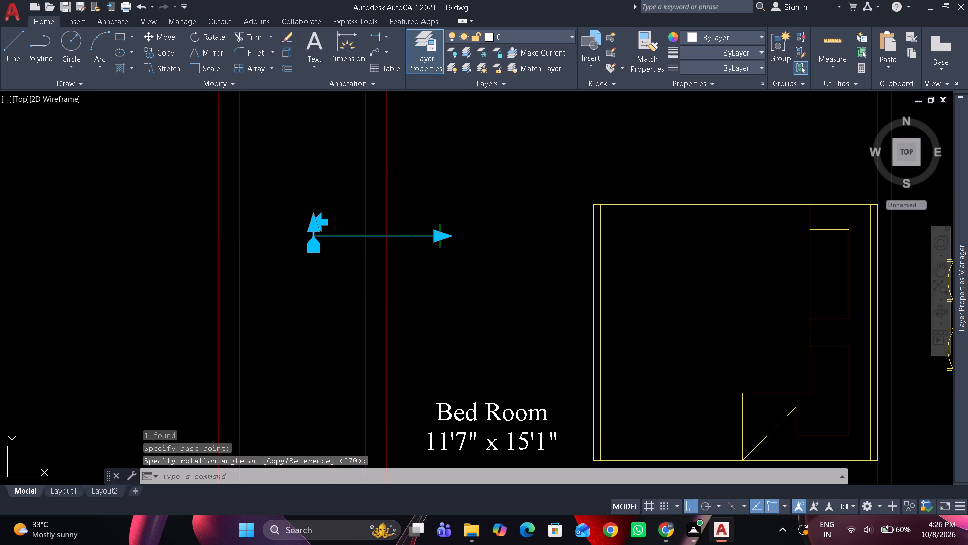
left_click(443, 239)
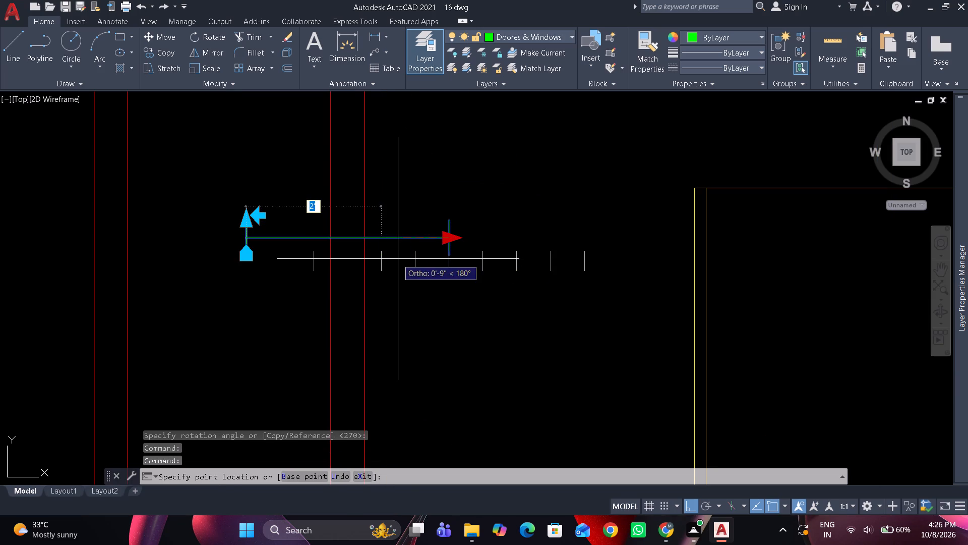
left_click(380, 259)
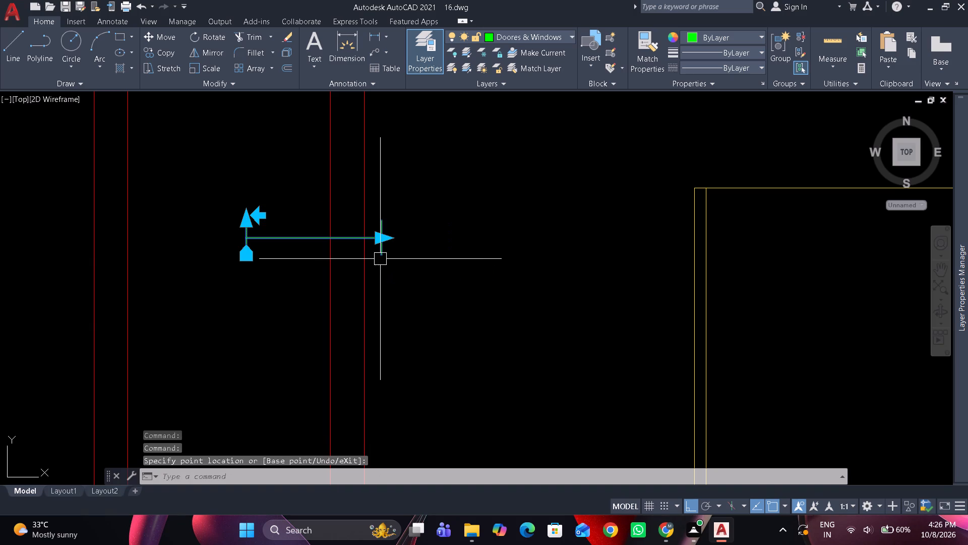
Move the horizontal window by its lower right corner onto the lower line of the wall below the 7'5" x 6'0" toilet.
type("m")
key("space")
left_click(391, 246)
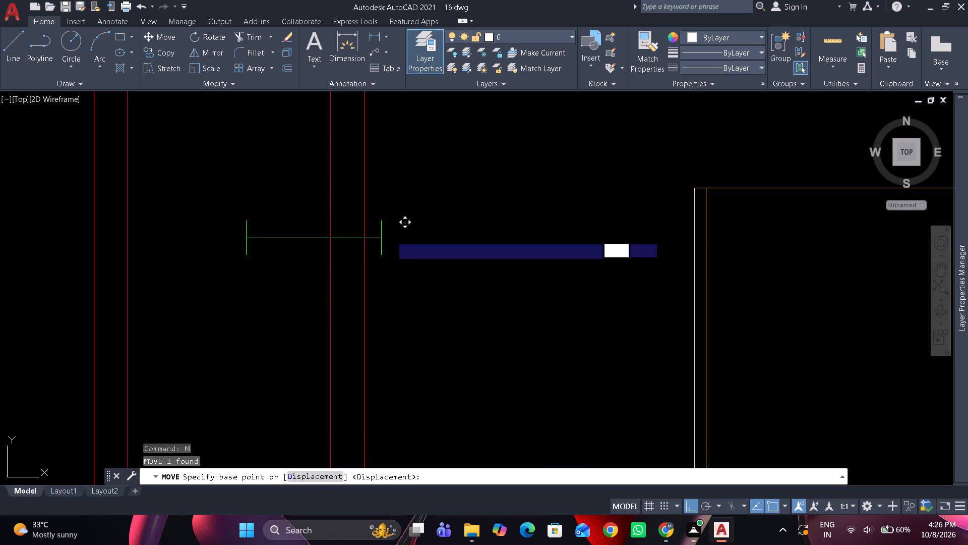
scroll(391, 178, "down", 2)
middle_click_drag(392, 197, 395, 423)
scroll(343, 331, "up", 3)
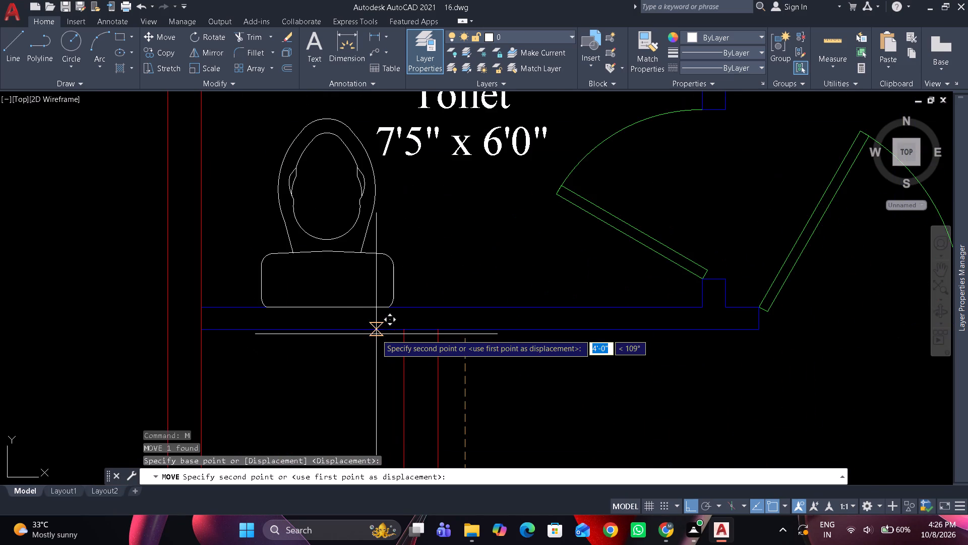
left_click(374, 331)
Reduce the horizontal window's depth to fit the thinner wall below the 7'5" x 6'0" toilet.
scroll(360, 333, "up", 2)
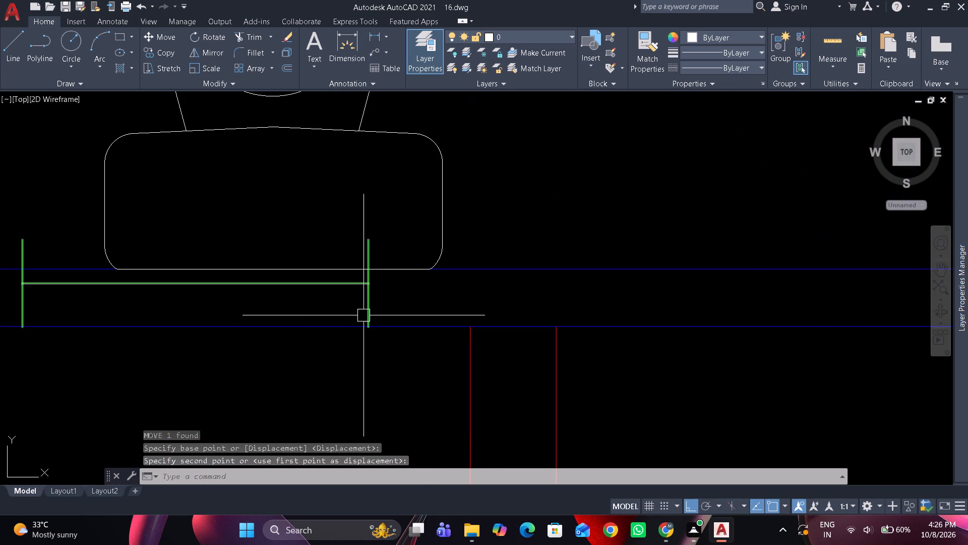
left_click(364, 311)
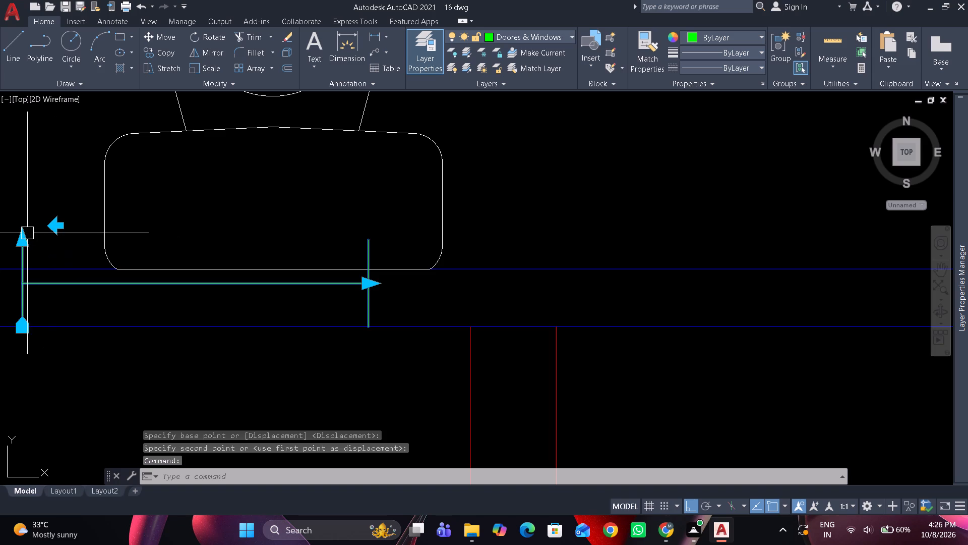
left_click(22, 242)
left_click(18, 276)
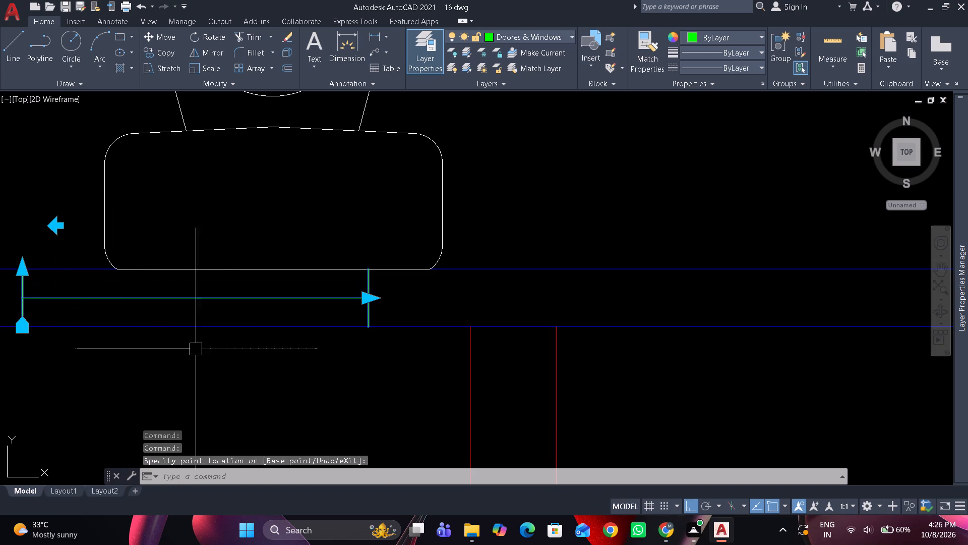
Nudge the 7'5" x 6'0" toilet's window slightly right along its wall, between the two outer walls.
scroll(237, 386, "down", 1)
key("ctrl+Right")
key("ctrl+Right")
key("ctrl+Right")
key("ctrl+Right")
key("ctrl+Right")
key("ctrl+Right")
key("ctrl+Right")
key("ctrl+Right")
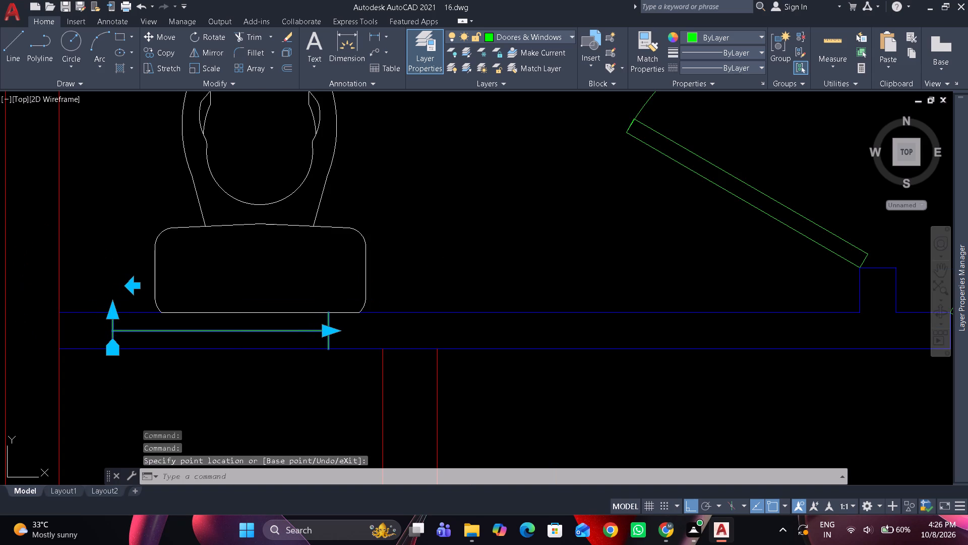
key("ctrl+Right")
key("ctrl+Left")
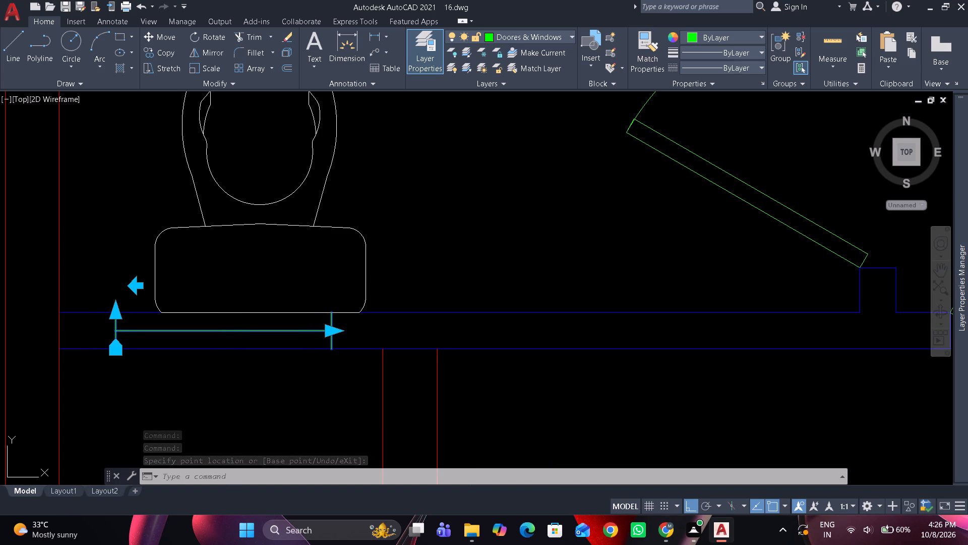
key("ctrl+Left")
key("Escape")
Erase the old window in the wall between the wash area and the living room.
scroll(332, 233, "down", 4)
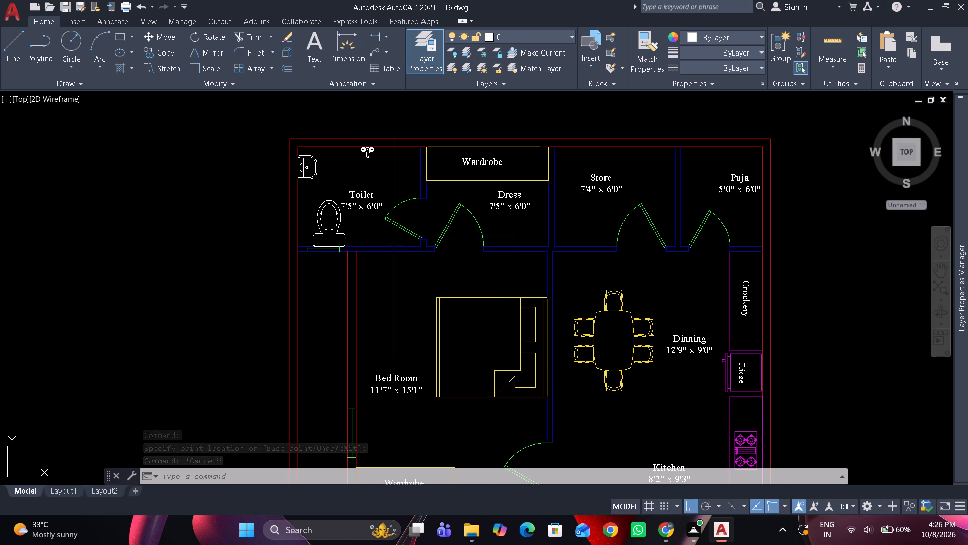
scroll(412, 234, "down", 2)
middle_click_drag(543, 295, 455, 186)
scroll(458, 278, "up", 5)
scroll(393, 223, "down", 4)
scroll(393, 225, "up", 4)
left_click_drag(234, 194, 240, 199)
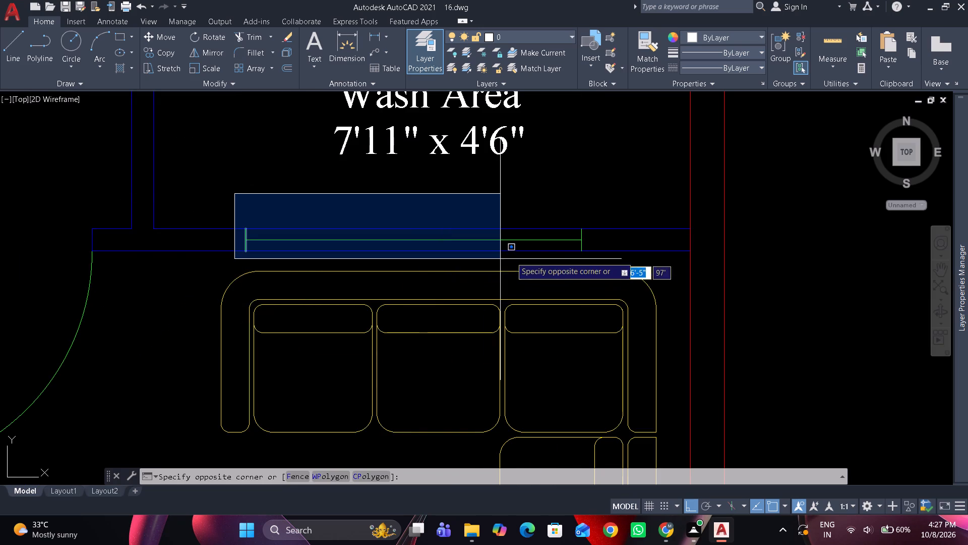
left_click(606, 265)
key("e")
key("space")
Erase the old window in the wall between the kitchen sink counter and the wash area.
scroll(489, 175, "down", 2)
middle_click_drag(489, 176, 495, 339)
scroll(479, 197, "up", 2)
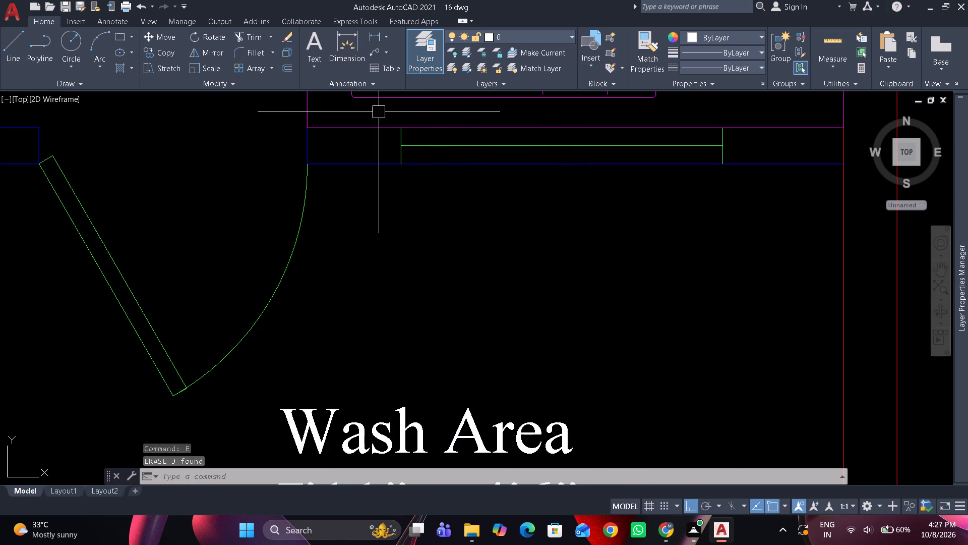
left_click_drag(378, 115, 389, 115)
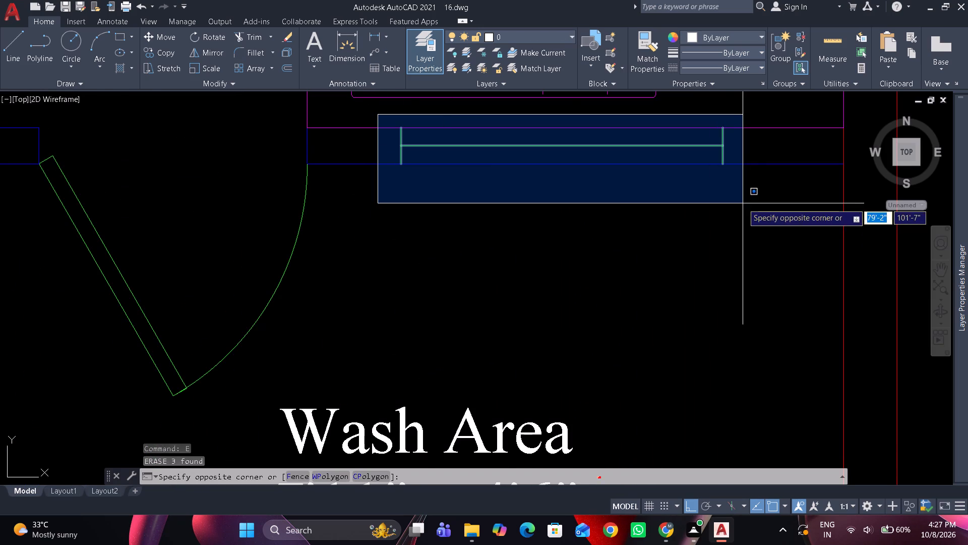
left_click(743, 203)
key("space")
Copy the 7'5" x 6'0" toilet's window by its lower left corner into the wall between the kitchen sink and wash area.
scroll(634, 195, "down", 5)
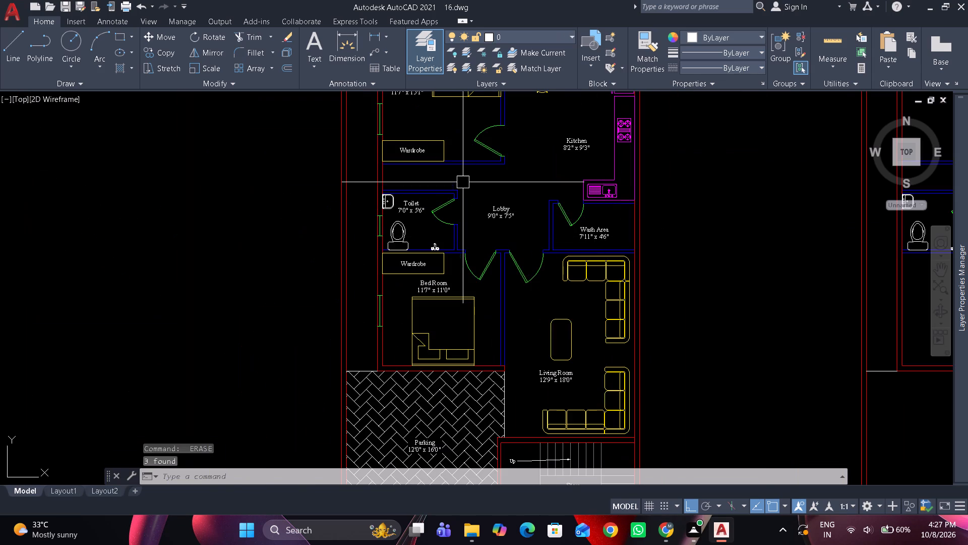
scroll(416, 141, "up", 1)
middle_click_drag(417, 145, 433, 268)
middle_click_drag(389, 165, 408, 329)
scroll(361, 225, "up", 2)
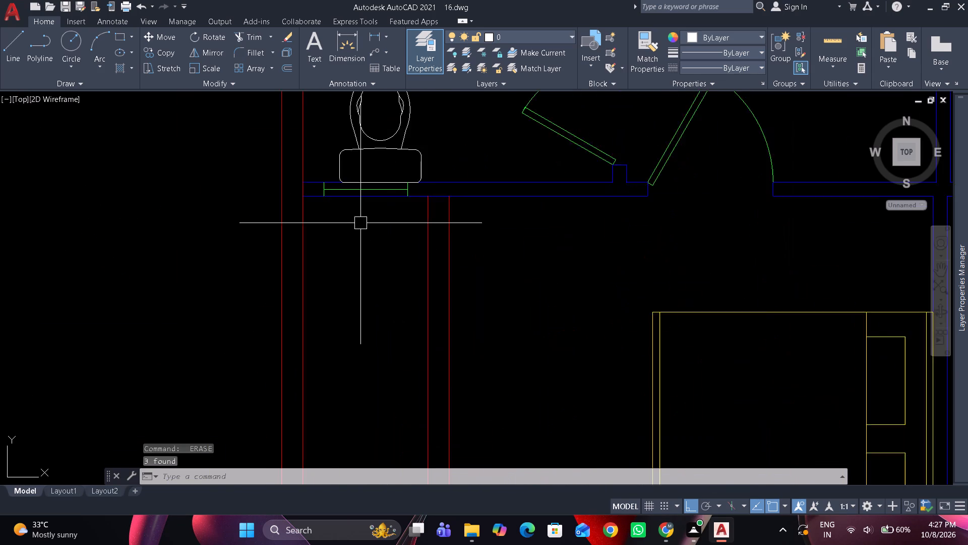
scroll(360, 223, "up", 2)
left_click(372, 142)
type("co")
key("space")
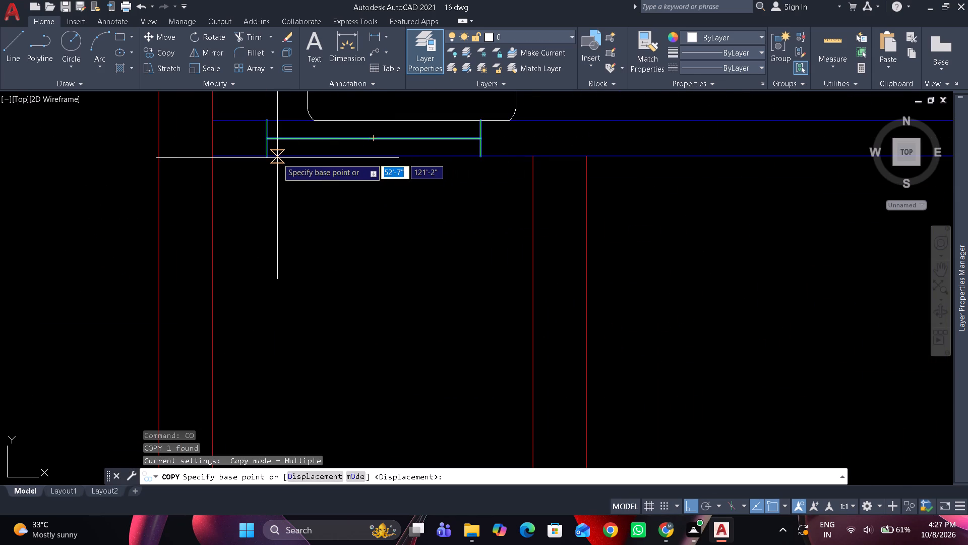
left_click(272, 158)
scroll(285, 181, "down", 6)
middle_click_drag(454, 293, 292, 199)
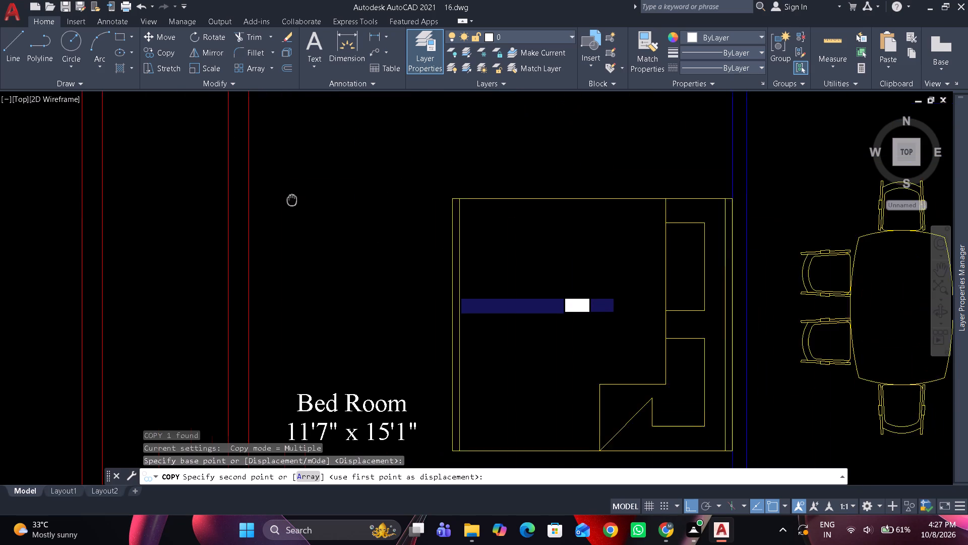
scroll(286, 199, "down", 3)
scroll(468, 366, "up", 2)
scroll(528, 384, "up", 2)
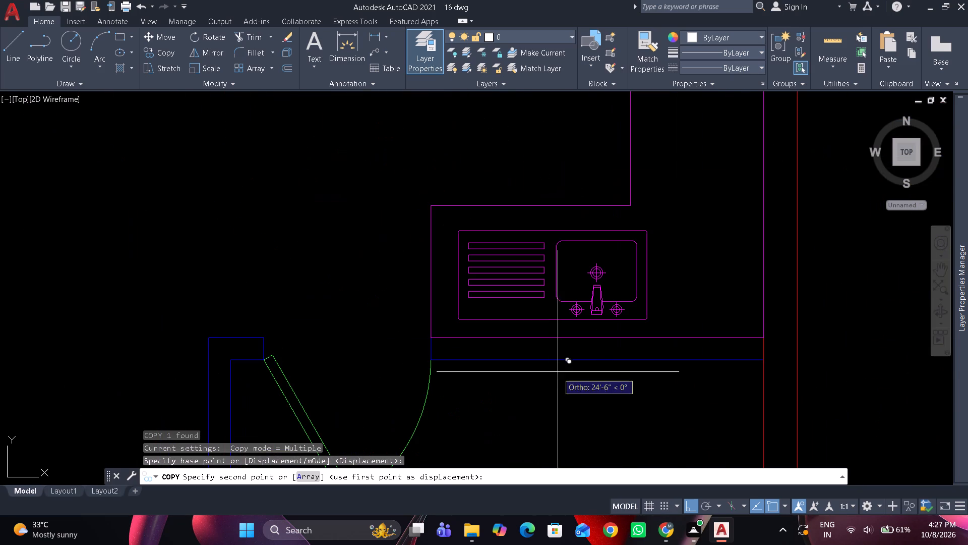
left_click(506, 366)
key("space")
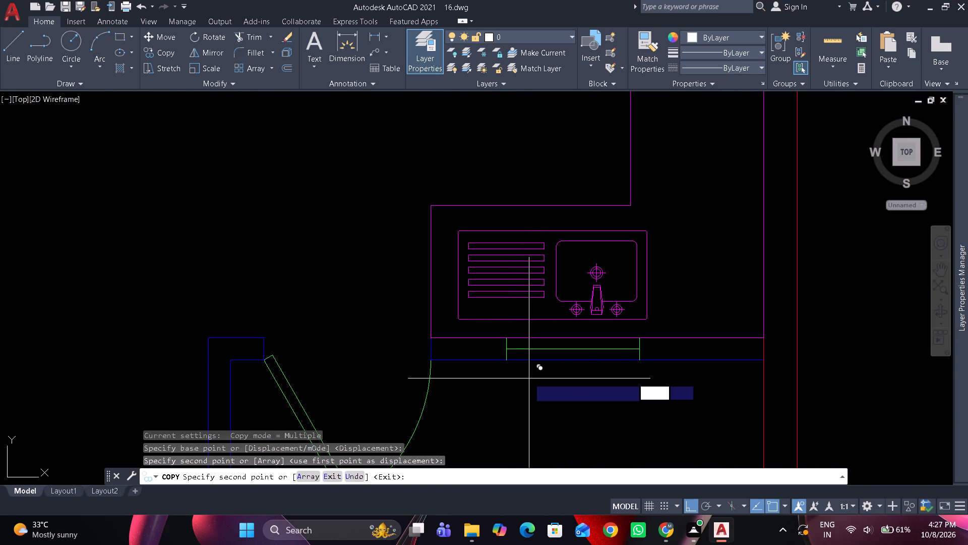
Stretch the window between the kitchen sink and the wash area to 3' long.
left_click(530, 352)
middle_click_drag(551, 370, 419, 303)
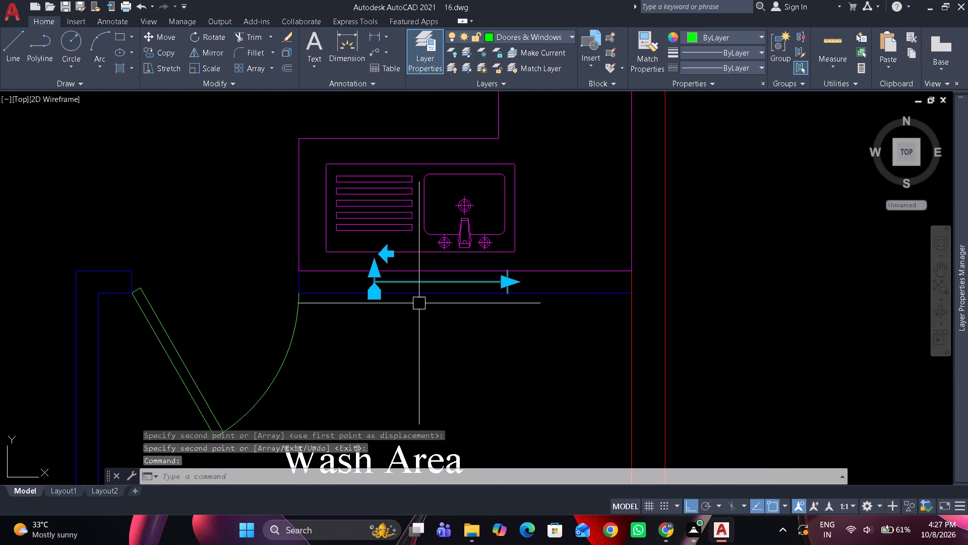
scroll(467, 298, "up", 1)
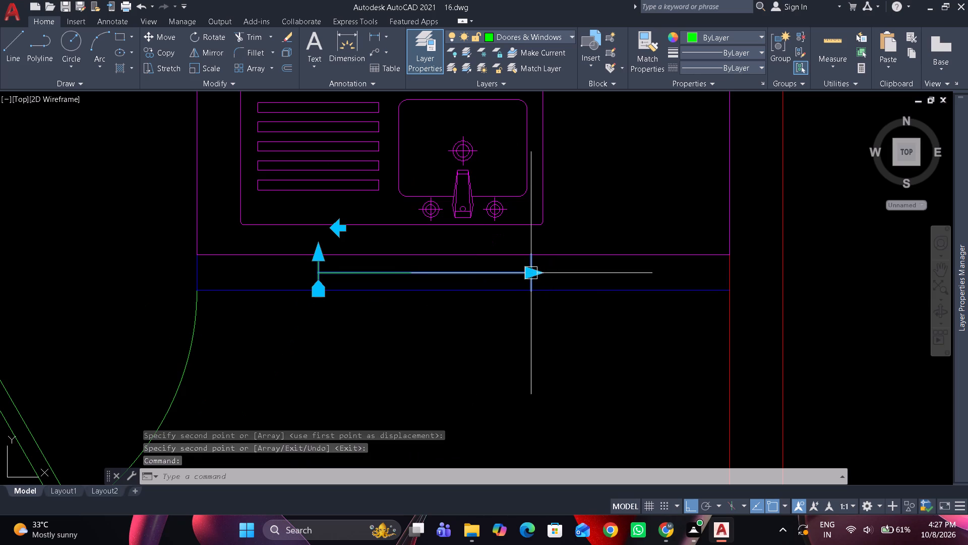
left_click(535, 273)
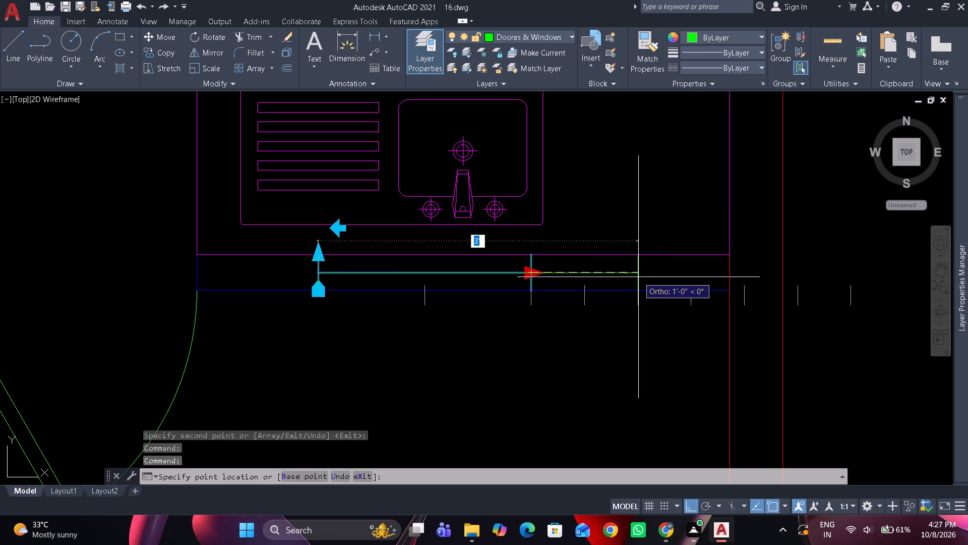
left_click(638, 277)
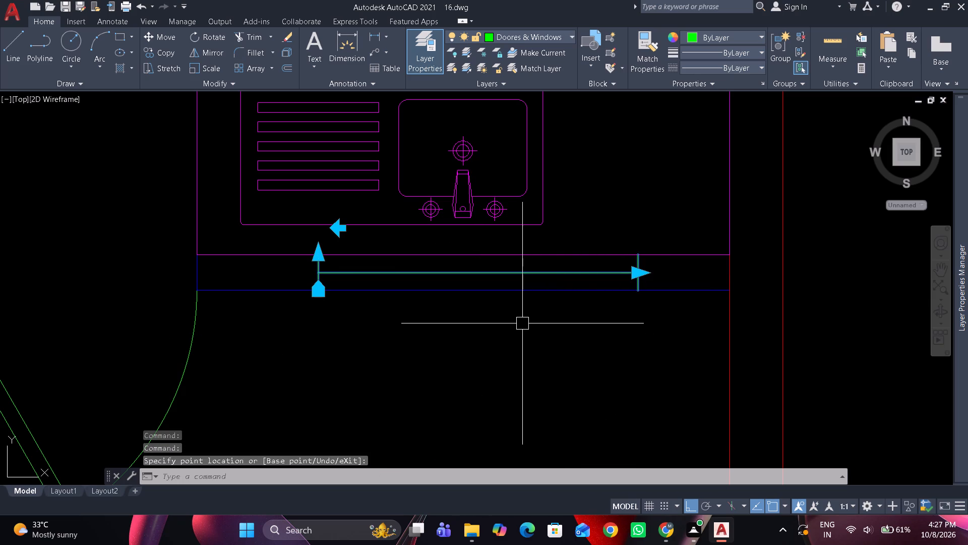
Move the 3' window by its midpoint to the midpoint of the wall between the kitchen sink and wash area.
key("m")
key("space")
left_click(479, 272)
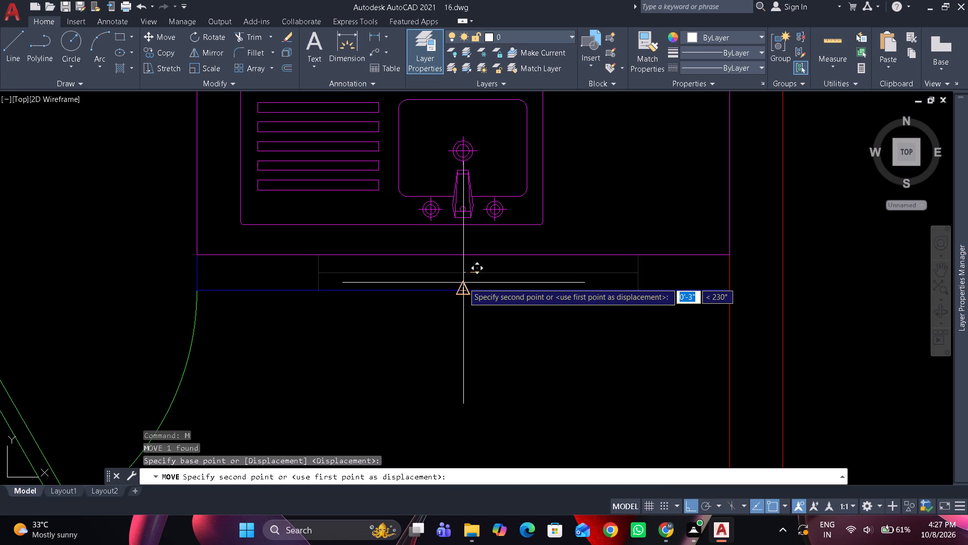
scroll(463, 283, "up", 1)
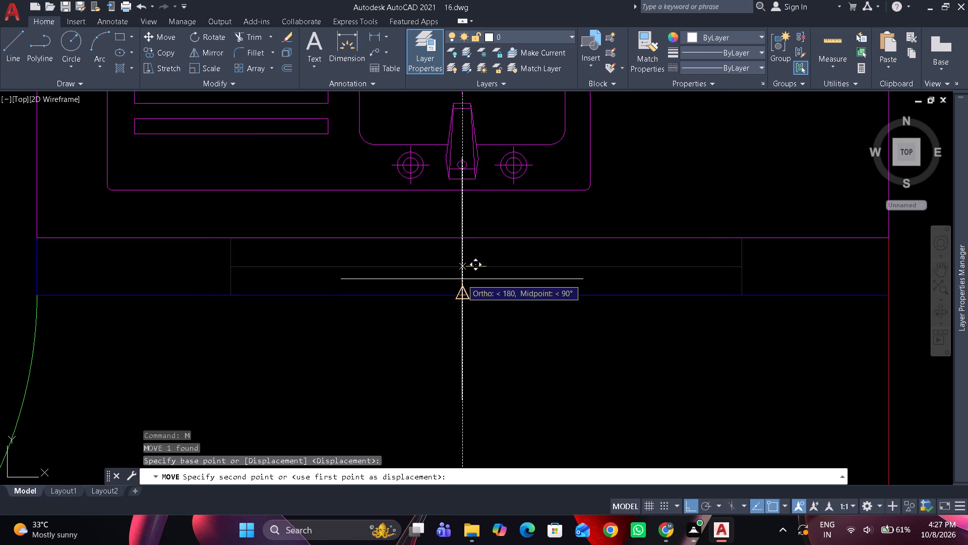
left_click(462, 279)
Copy the 3' window down to the upper line of the wall between the wash area and the living room.
left_click(451, 266)
type("co")
key("space")
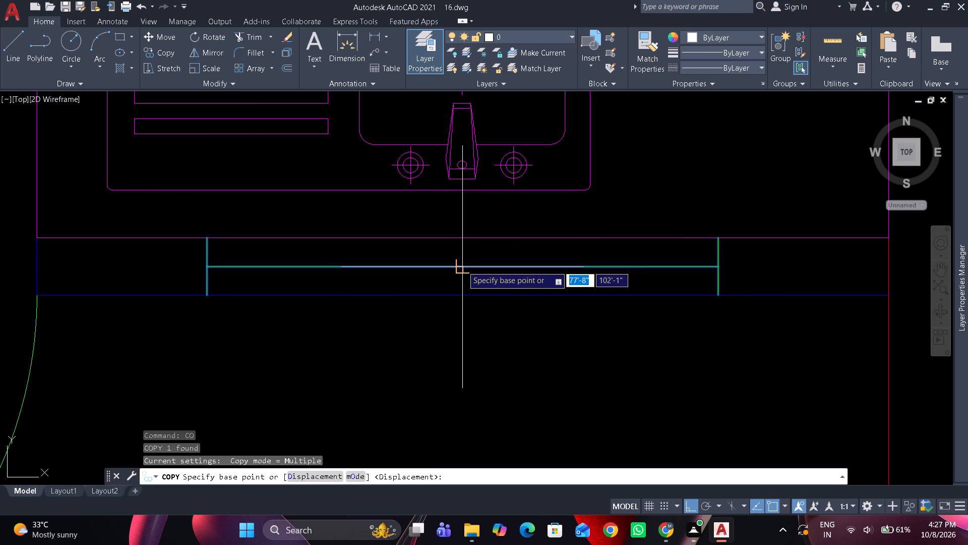
left_click(459, 294)
scroll(454, 310, "down", 4)
middle_click_drag(454, 311, 436, 232)
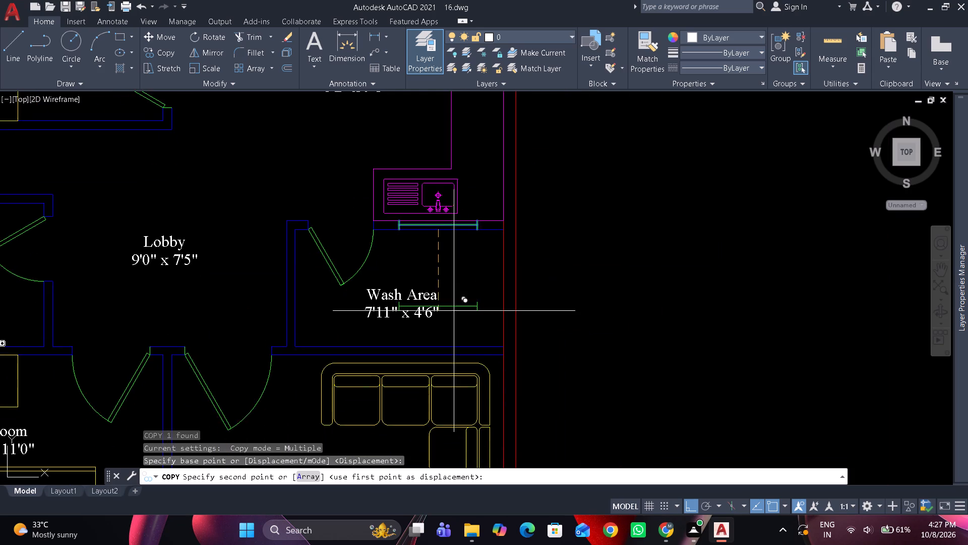
scroll(428, 345, "up", 2)
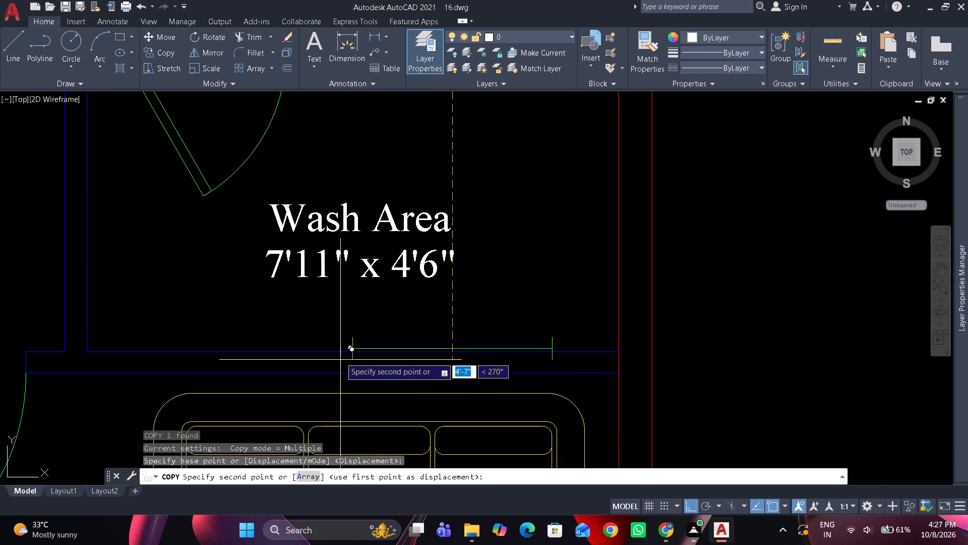
scroll(356, 353, "up", 2)
middle_click_drag(360, 349, 418, 289)
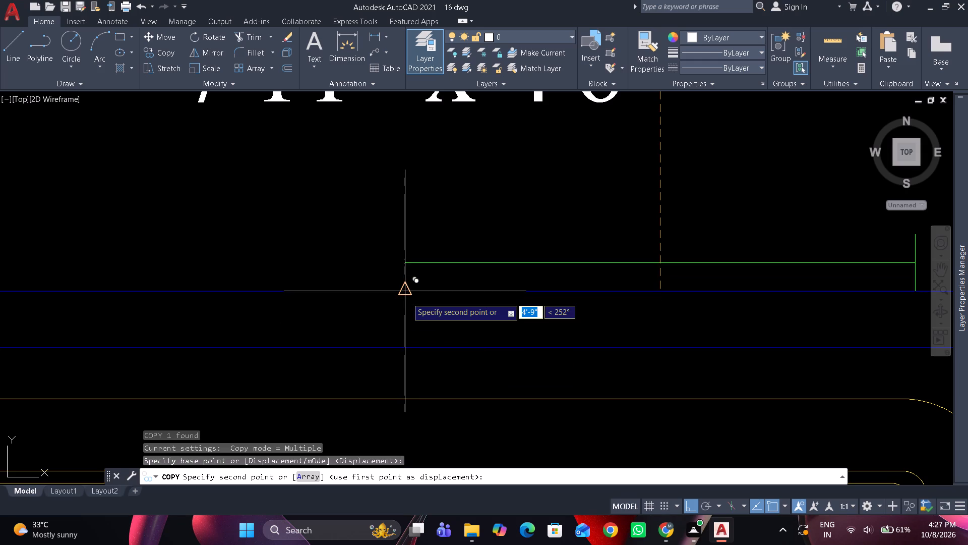
left_click(407, 298)
key("space")
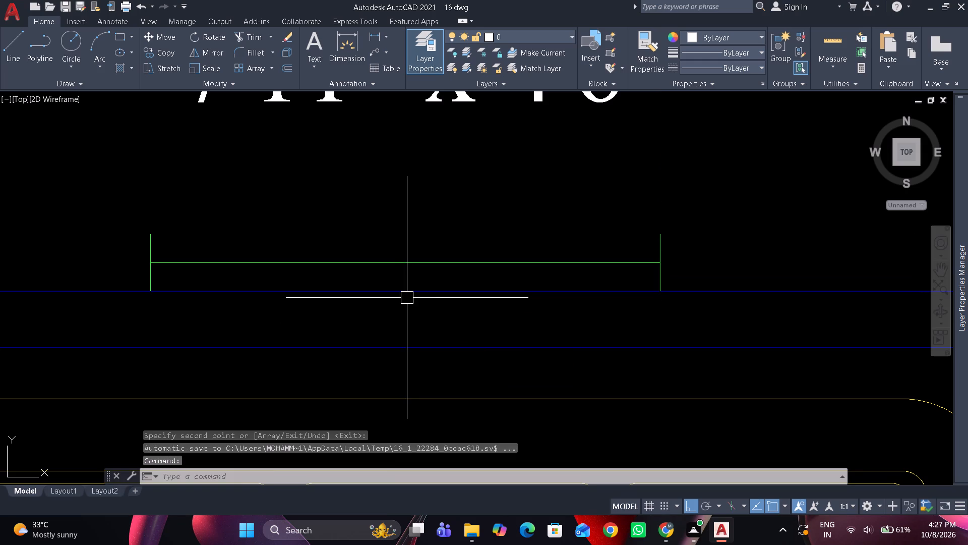
Move the copied window down by its upper corner so it sits inside the wash area and living room wall.
left_click(408, 276)
left_click(402, 258)
type("m")
key("space")
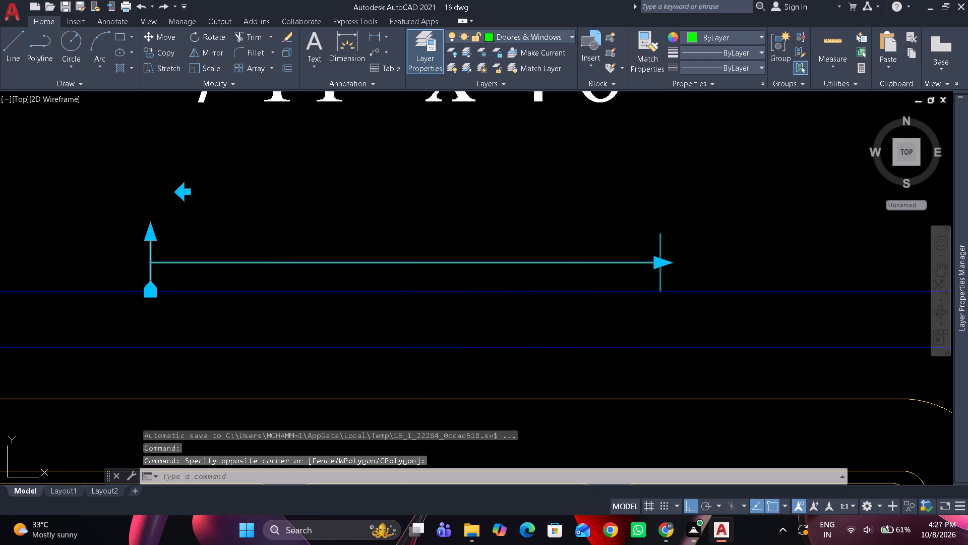
left_click(656, 237)
left_click(655, 291)
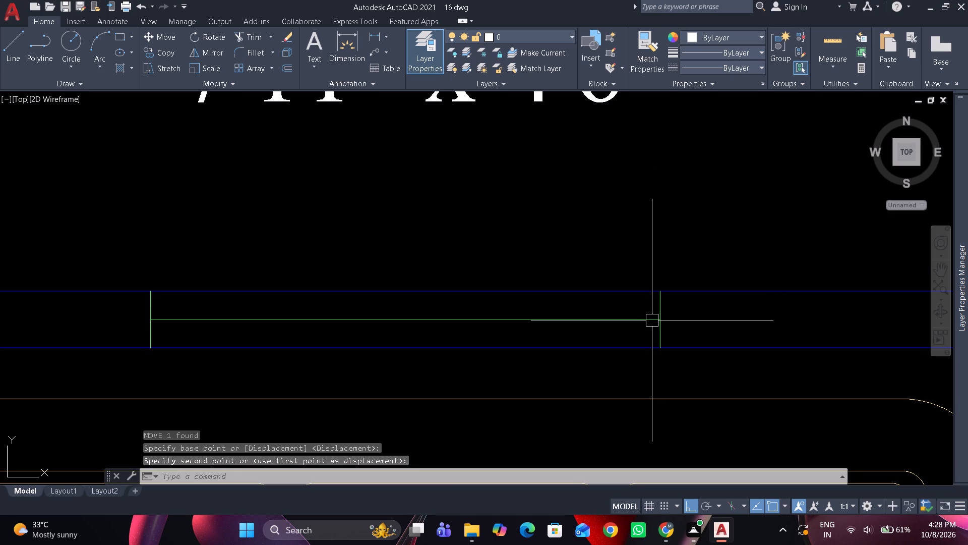
Lengthen the window between the wash area and living room towards the outer wall, ending just short of it.
left_click(652, 321)
left_click(659, 320)
scroll(752, 328, "down", 1)
middle_click_drag(752, 328, 697, 307)
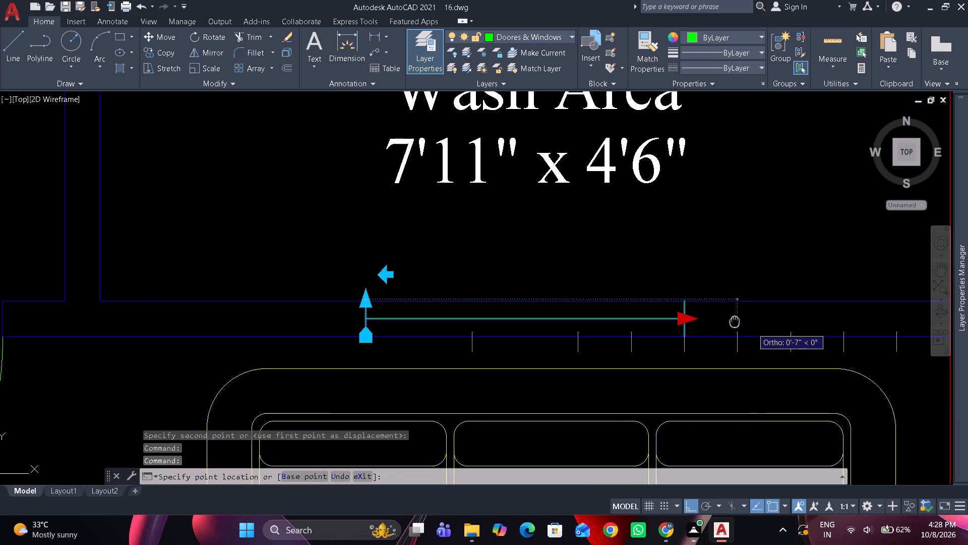
middle_click_drag(697, 307, 633, 299)
left_click(801, 299)
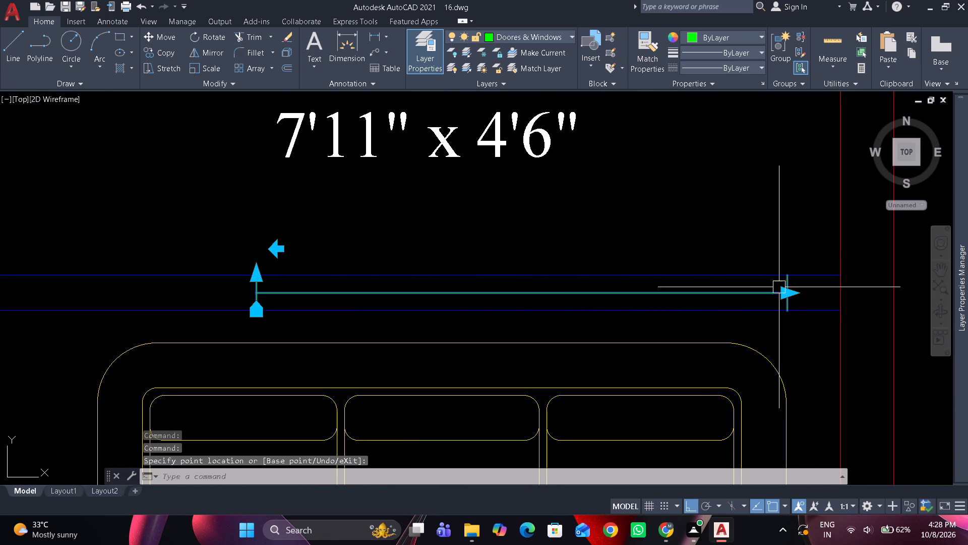
Move the lengthened window 1'-0" left by its midpoint, centring it on the wash area's lower wall.
key("m")
key("space")
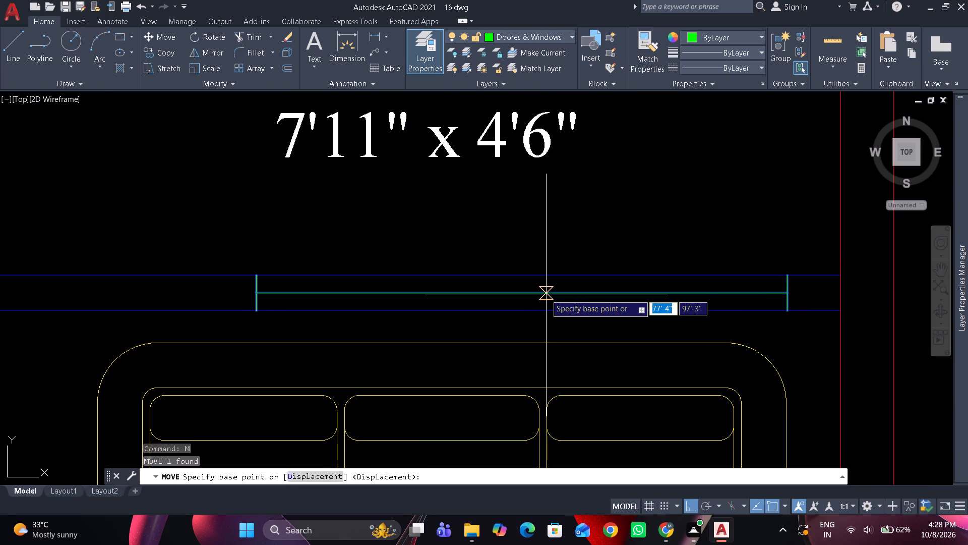
left_click(516, 289)
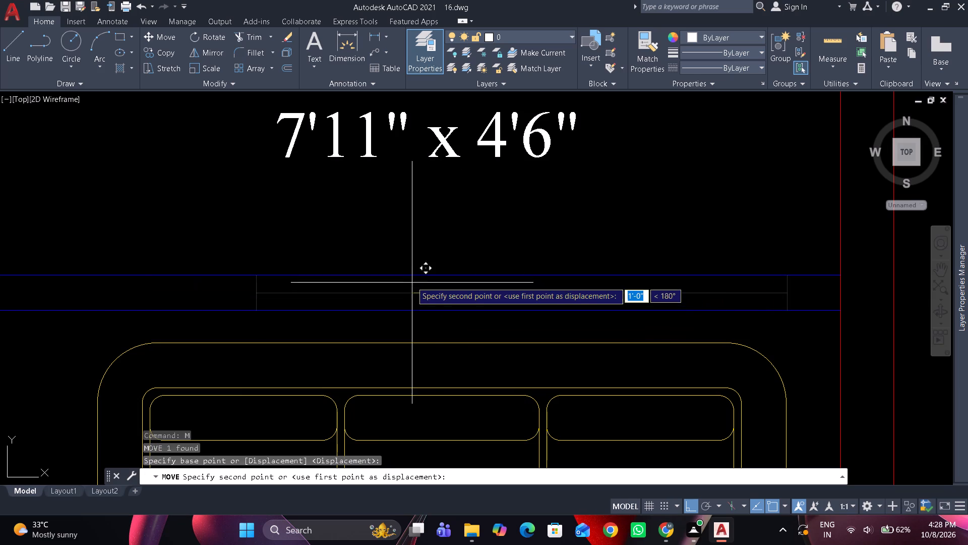
scroll(411, 285, "up", 1)
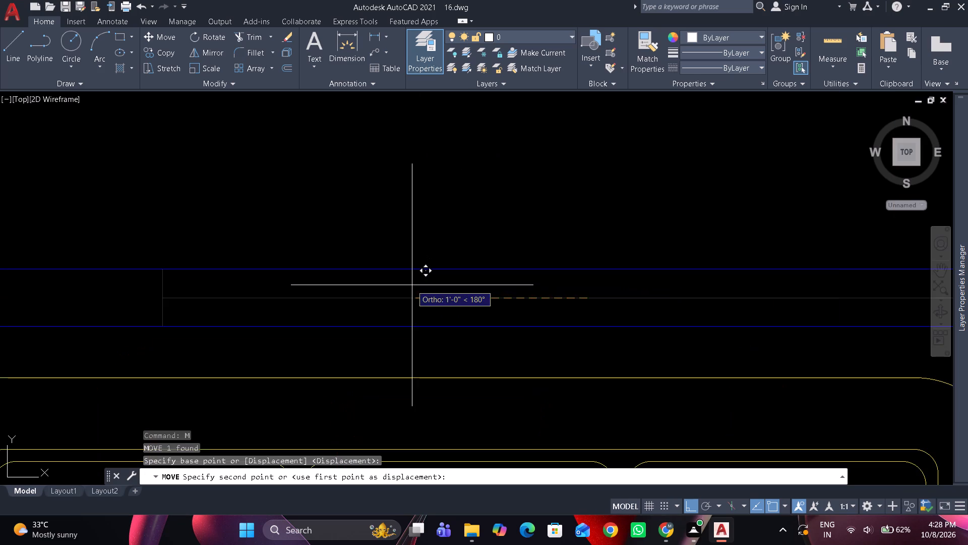
left_click(418, 284)
scroll(458, 208, "down", 2)
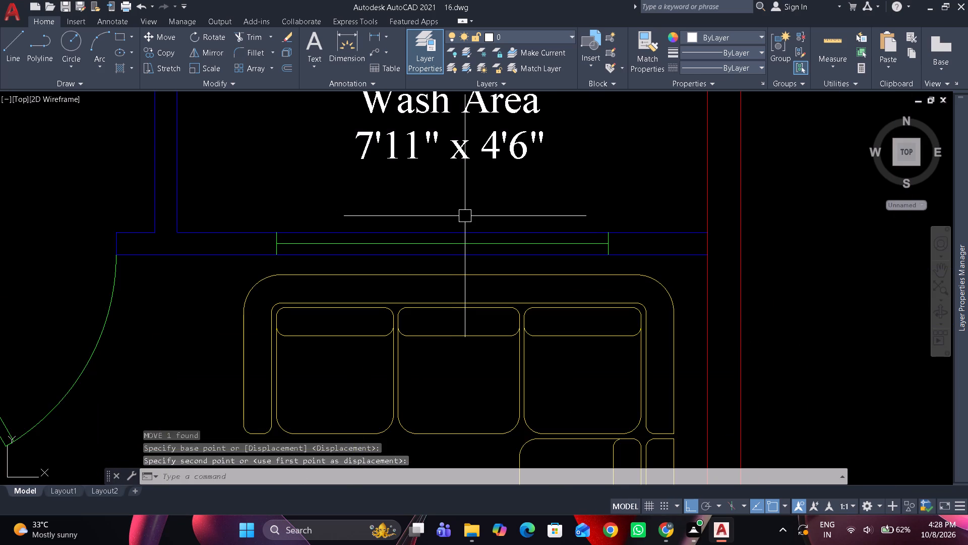
Save the drawing.
key("Escape")
key("ctrl+s")
In the copied floor plan, offset the inner face of the upper bedroom's left outer wall 11'11" to the right.
scroll(464, 226, "down", 4)
middle_click_drag(445, 236, 367, 272)
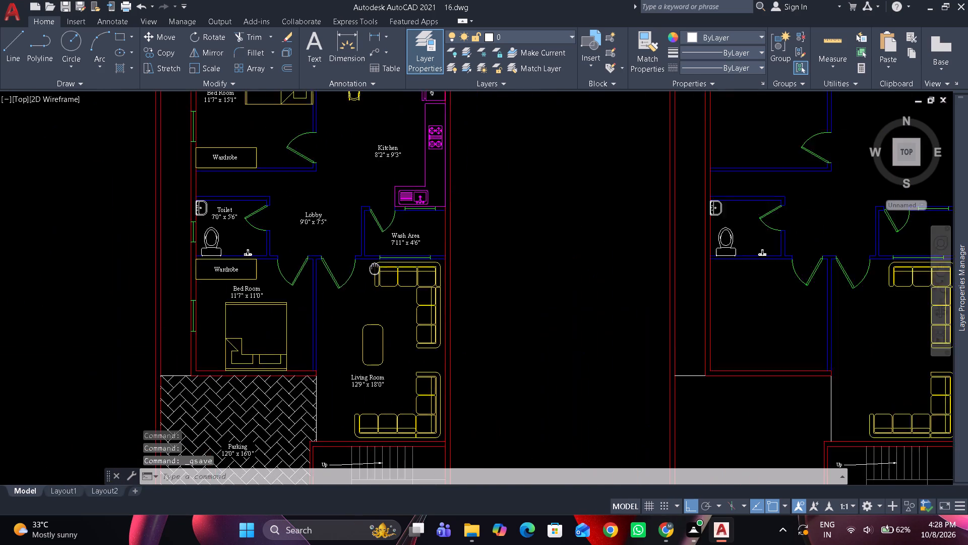
middle_click_drag(367, 272, 309, 288)
scroll(315, 286, "down", 2)
middle_click(309, 288)
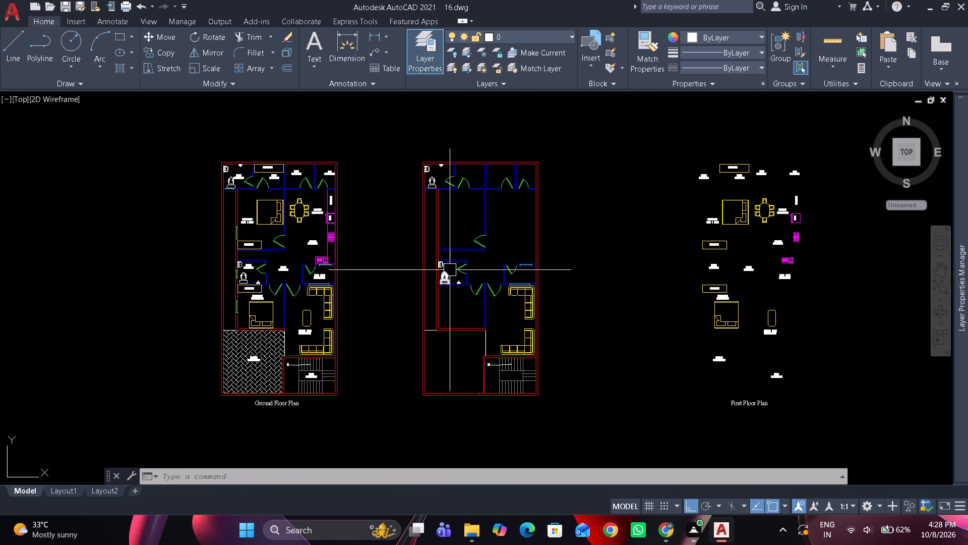
scroll(544, 207, "up", 1)
scroll(462, 247, "up", 1)
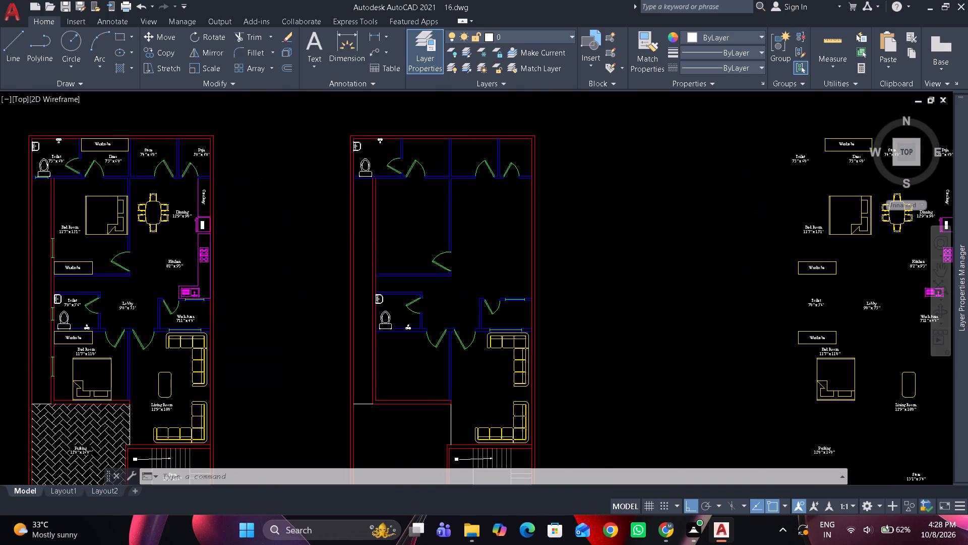
middle_click_drag(364, 260, 397, 291)
scroll(420, 251, "up", 1)
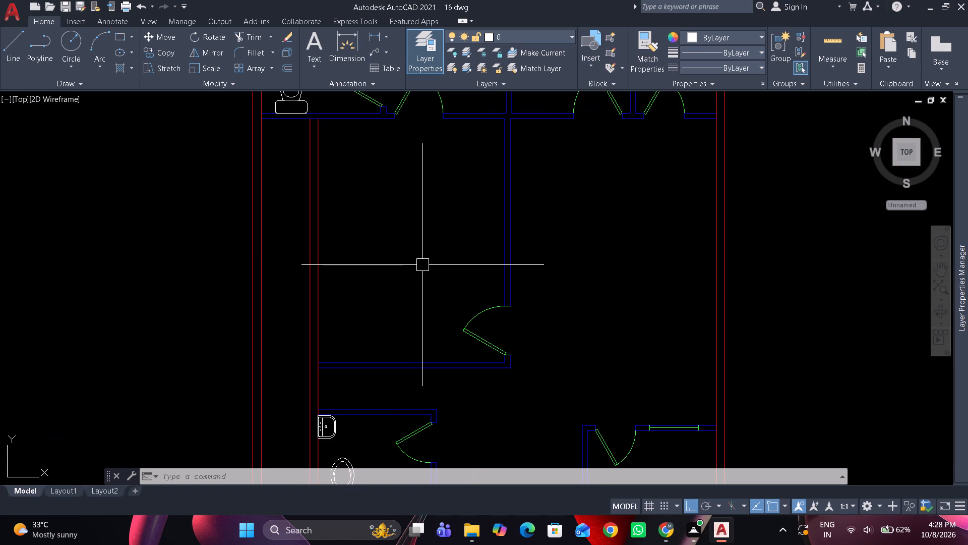
type("o 11")
key("apostrophe")
key("1")
key("1")
key("shift+quotedbl")
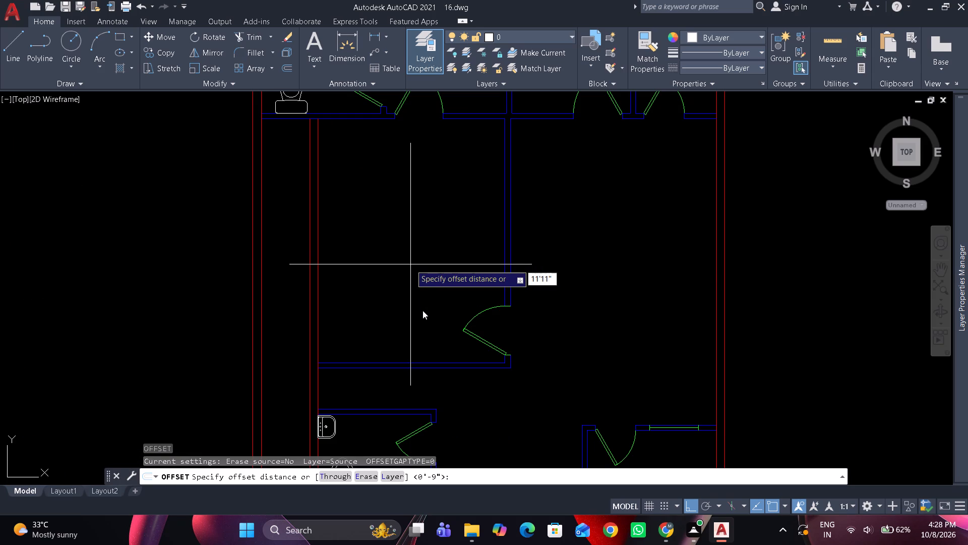
key("space")
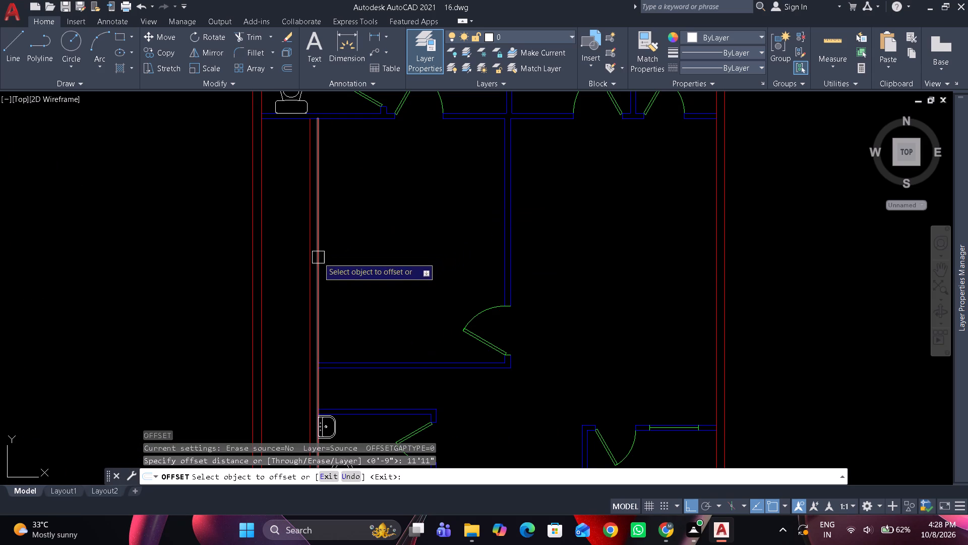
left_click_drag(318, 257, 341, 247)
left_click(544, 201)
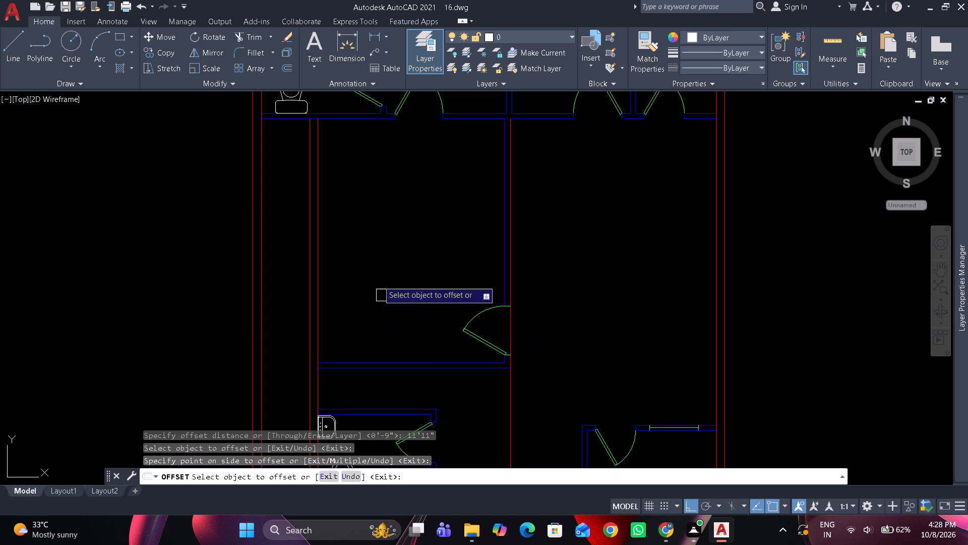
key("space")
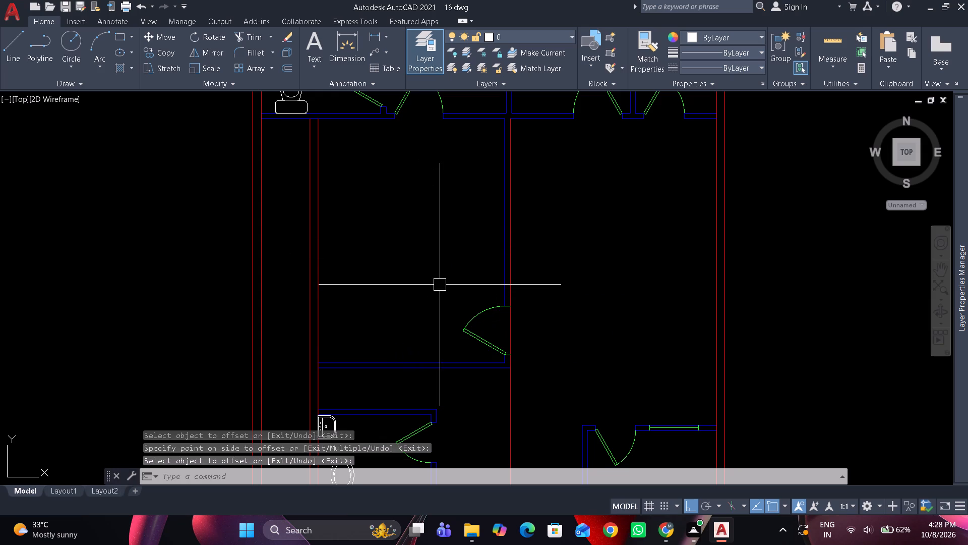
Offset the new vertical wall line 4" to the right to form the bedroom partition's second face.
key("space")
type("4\"")
key("Return")
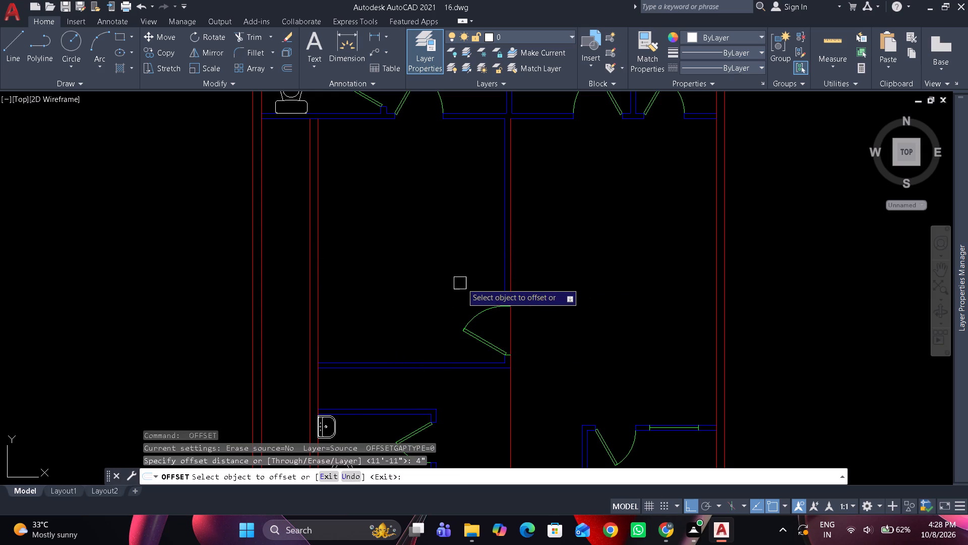
left_click_drag(511, 396, 535, 387)
left_click(555, 377)
key("space")
Erase the old inner wall line above the upper bedroom's door.
scroll(475, 279, "up", 1)
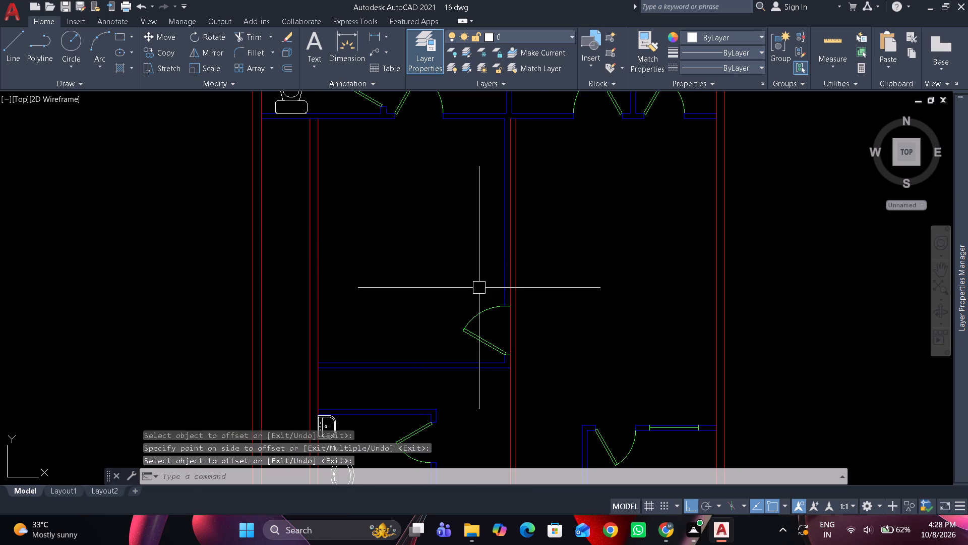
scroll(475, 279, "up", 1)
left_click(521, 241)
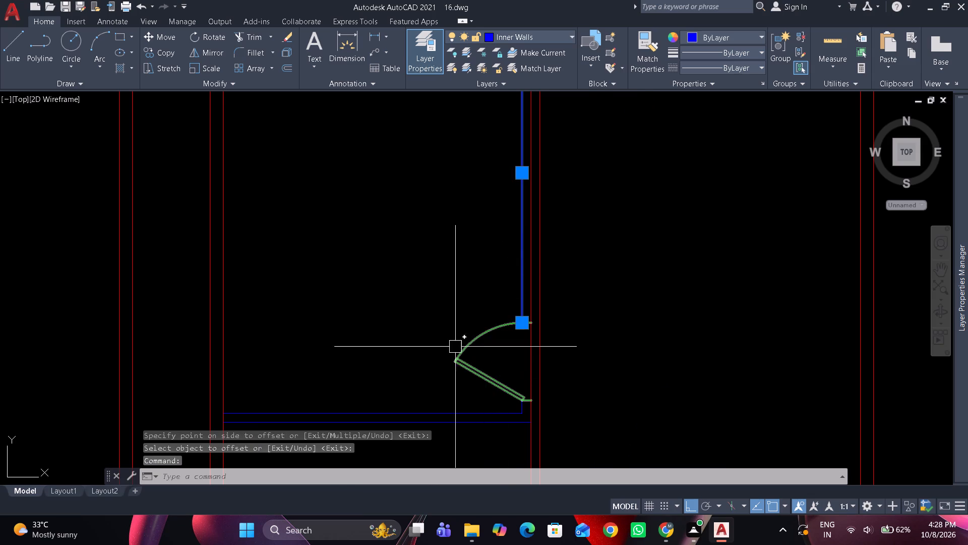
key("e")
key("space")
Move the upper bedroom's door and its short jamb lines 4" right into the new partition.
middle_click_drag(436, 305, 382, 199)
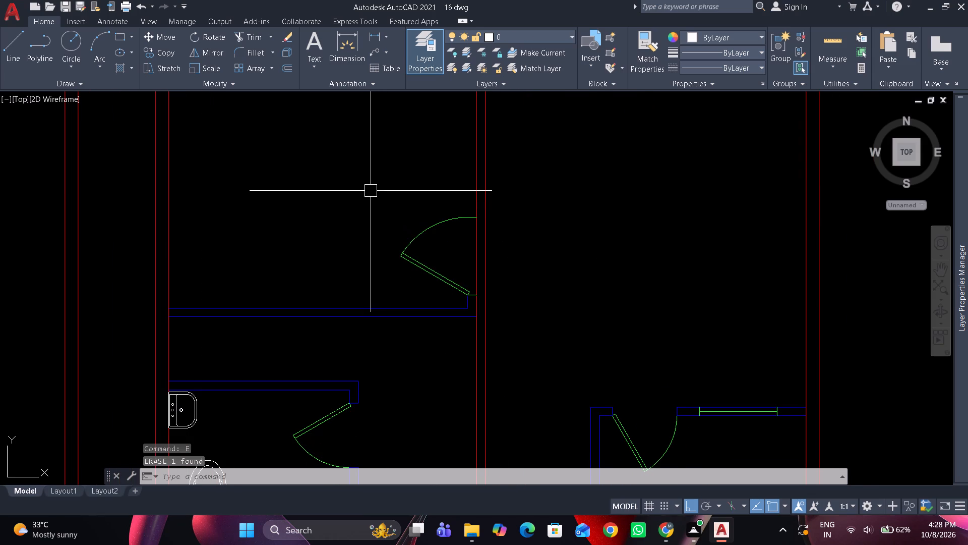
left_click_drag(372, 193, 382, 199)
left_click(563, 328)
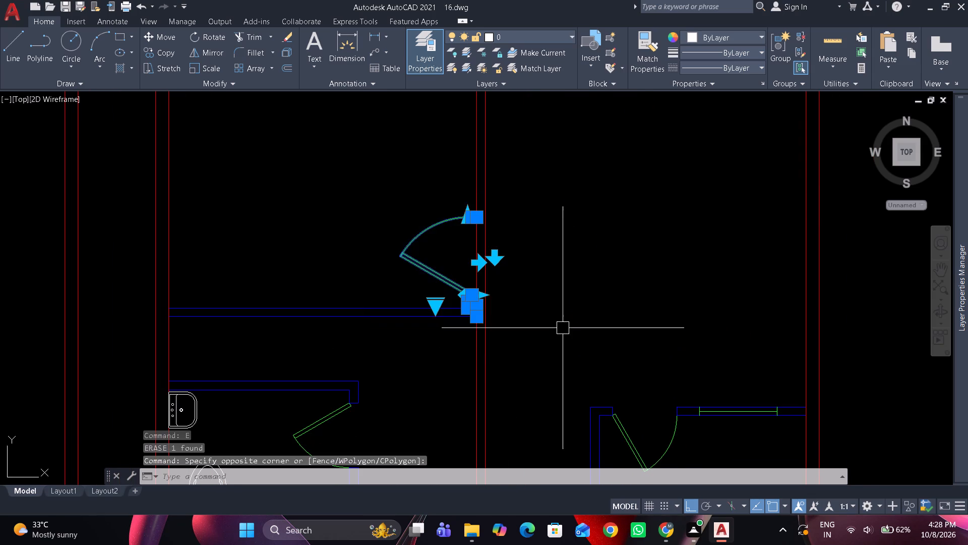
scroll(480, 337, "up", 3)
key("m")
key("space")
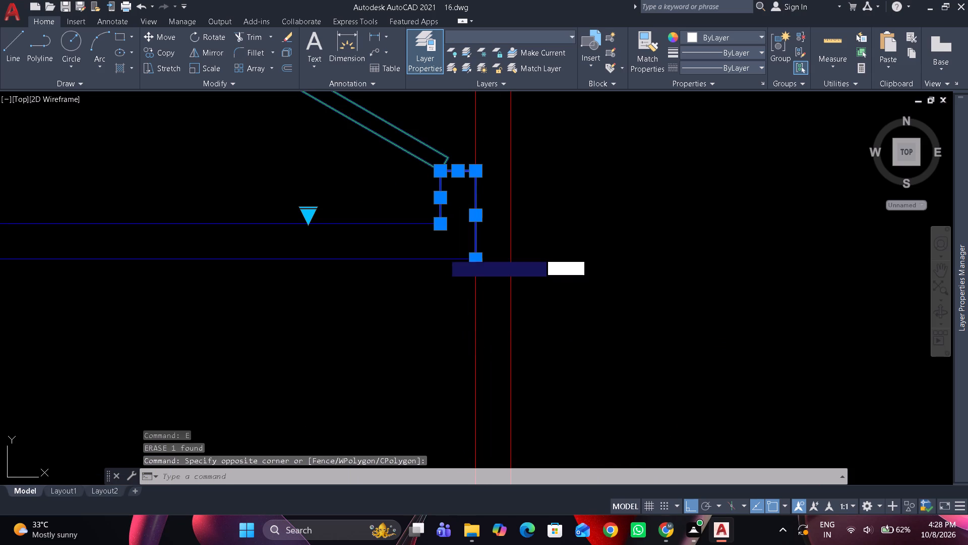
left_click(439, 226)
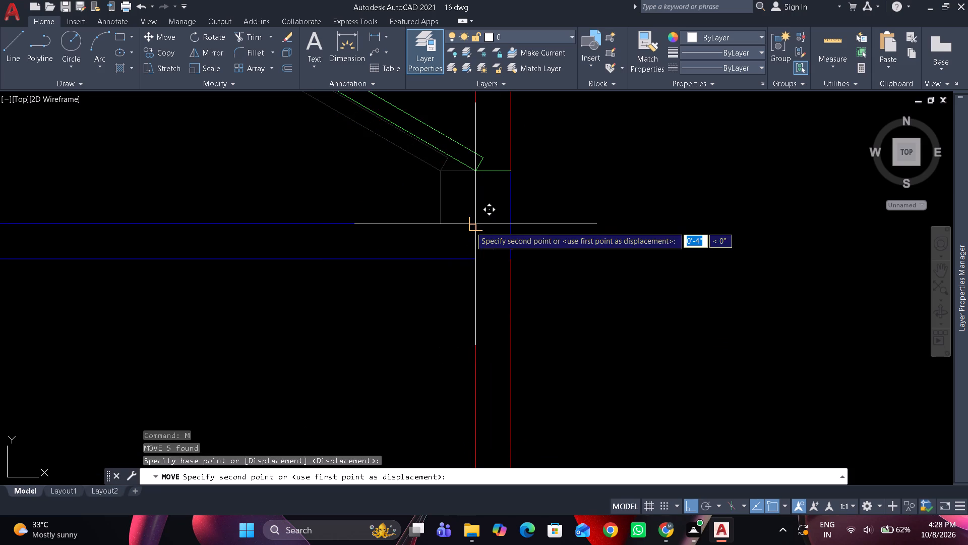
left_click(471, 227)
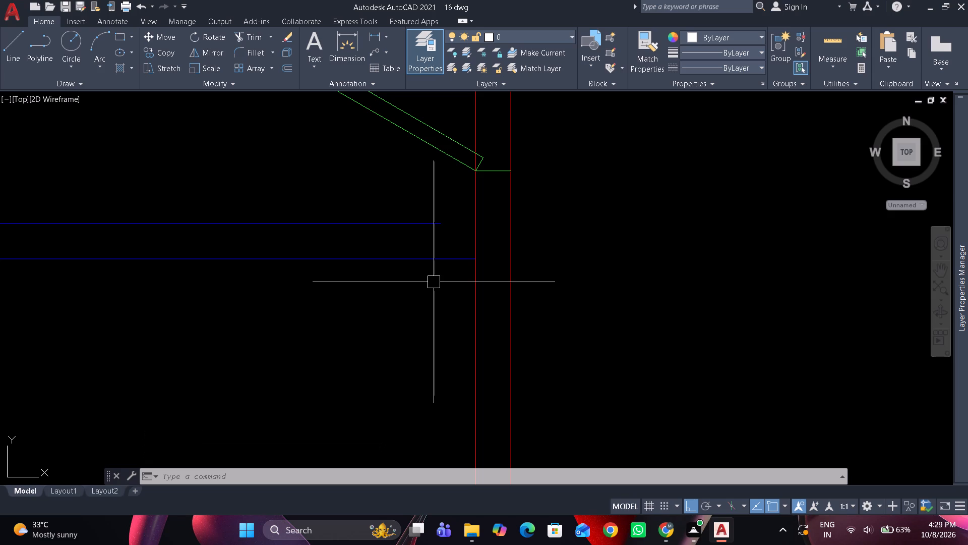
Measure the clear width between the new partition and the right outer wall below the upper rooms.
scroll(434, 282, "down", 3)
scroll(483, 220, "down", 2)
scroll(508, 246, "up", 2)
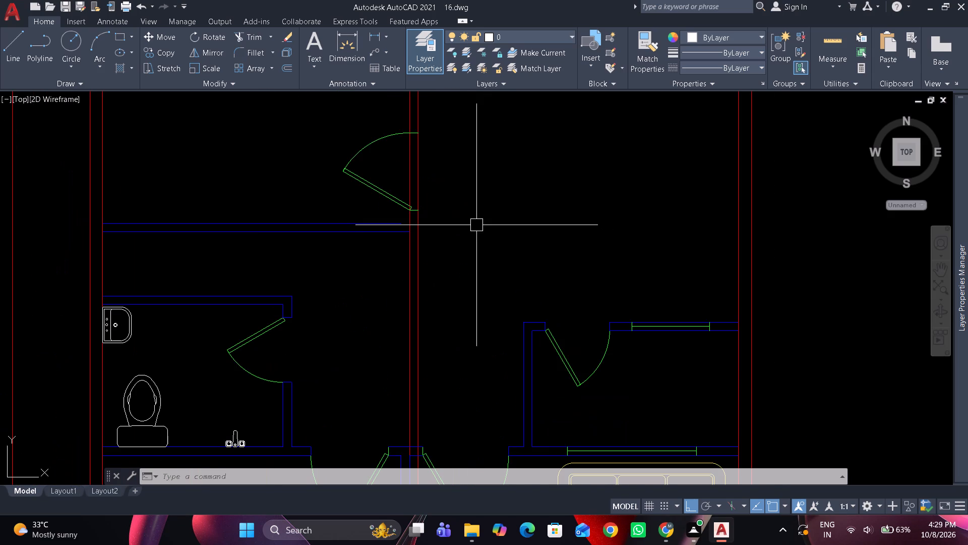
type("dim")
key("space")
scroll(454, 211, "down", 2)
middle_click_drag(454, 211, 463, 230)
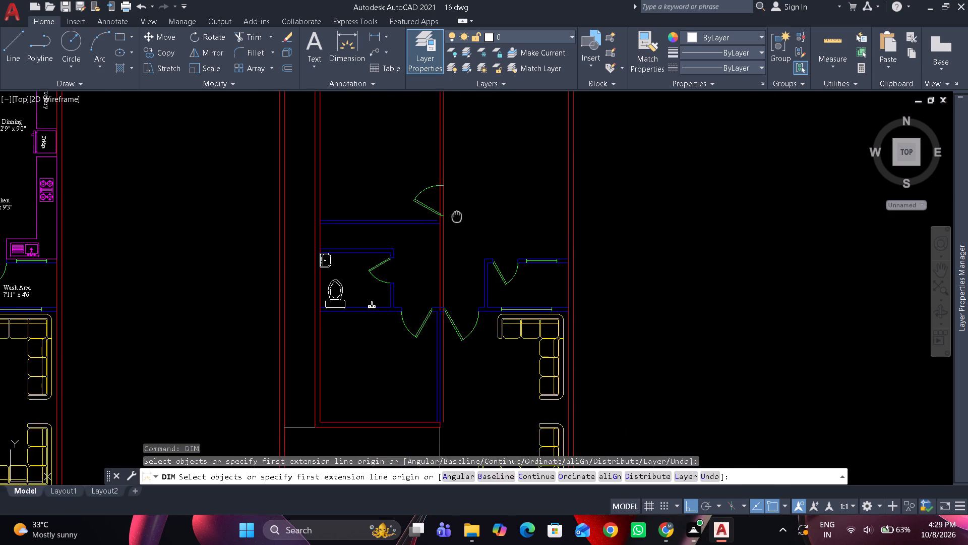
middle_click_drag(463, 230, 467, 383)
scroll(464, 255, "up", 3)
left_click(417, 185)
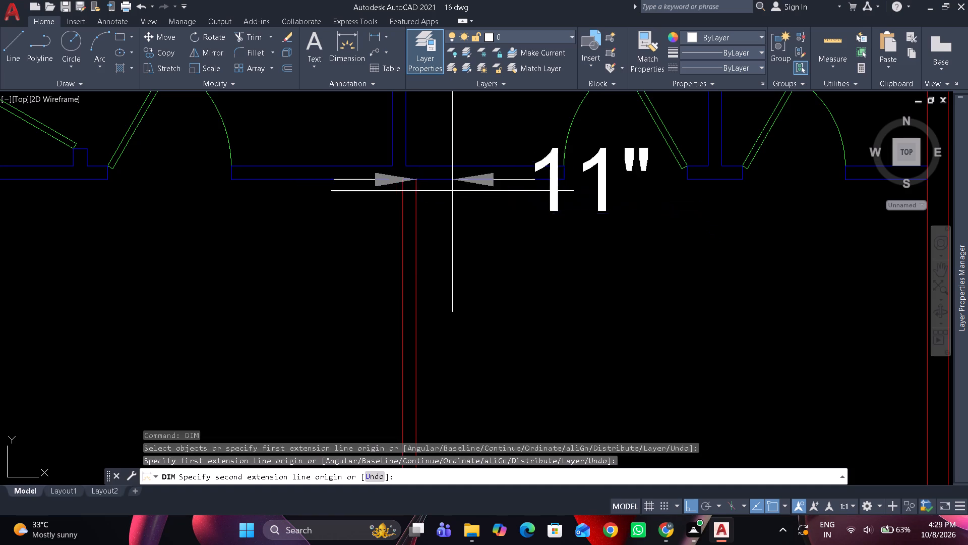
middle_click_drag(634, 205, 348, 267)
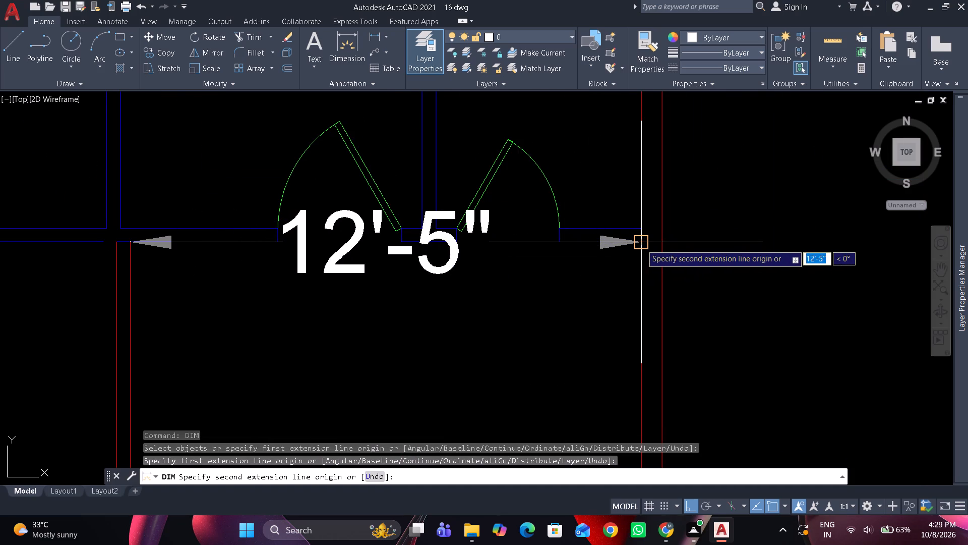
key("Escape")
Erase the two red Outer Walls lines of the new bedroom partition, keeping the blue inner wall lines.
scroll(548, 247, "down", 3)
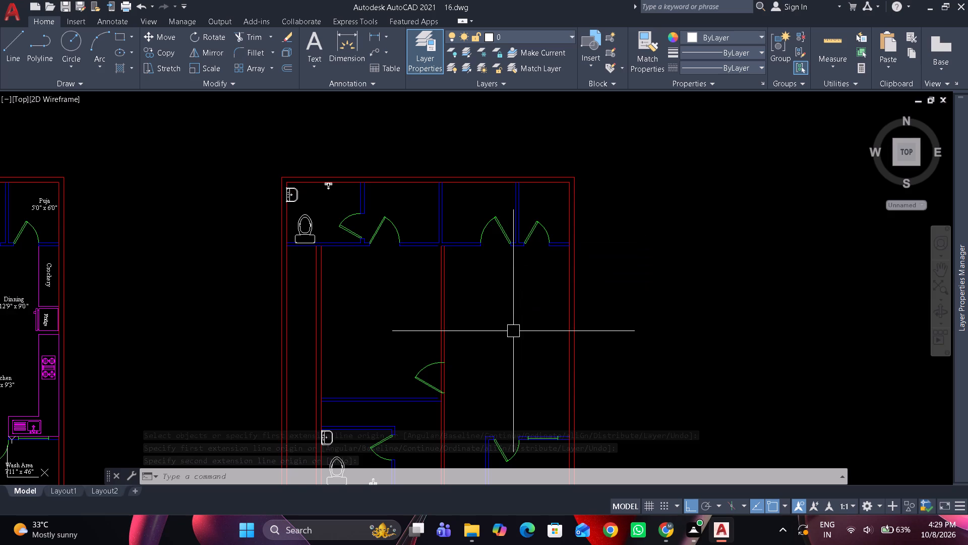
middle_click_drag(513, 331, 513, 269)
scroll(445, 173, "up", 5)
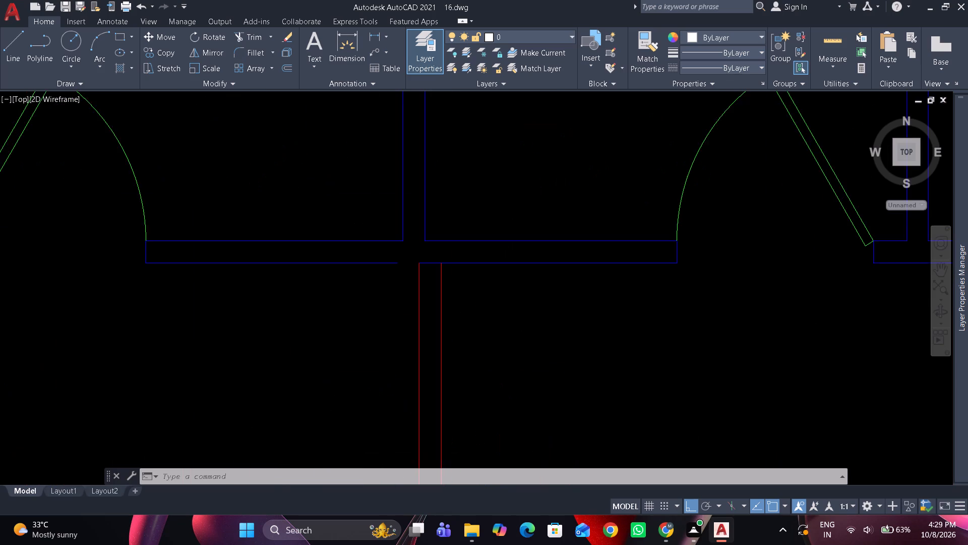
scroll(441, 194, "down", 3)
scroll(455, 302, "down", 2)
middle_click_drag(455, 302, 443, 225)
scroll(450, 329, "up", 2)
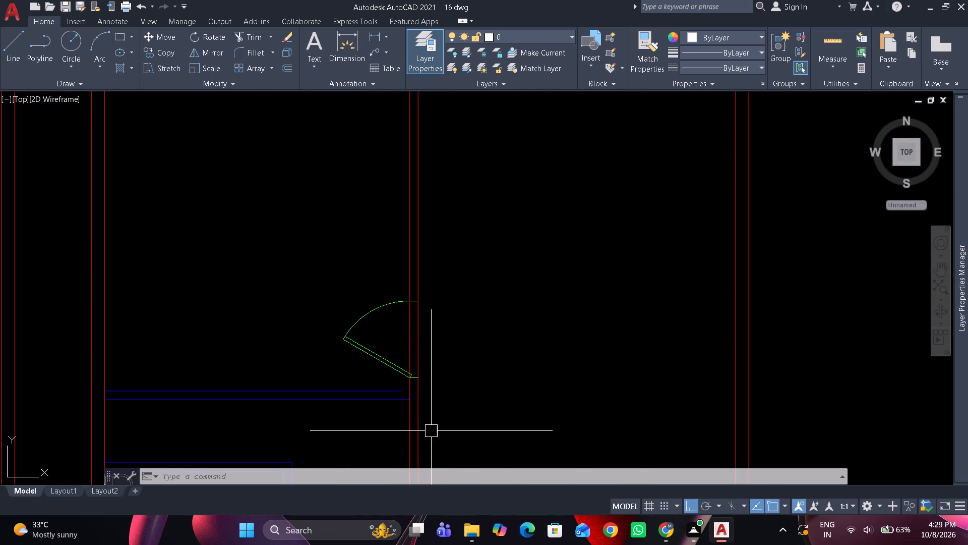
left_click_drag(430, 431, 412, 434)
left_click(359, 447)
type("e")
key("space")
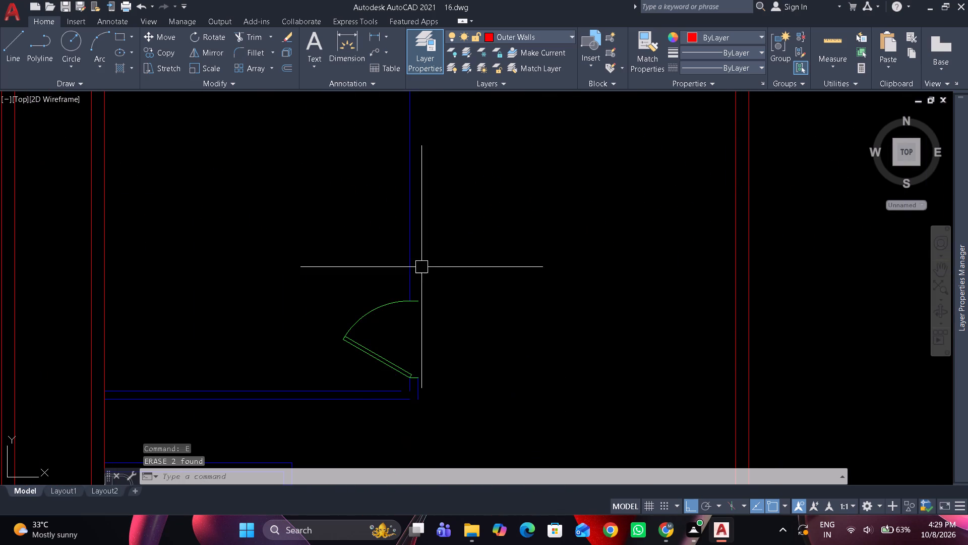
Fillet the bedroom partition's two faces with the horizontal wall lines below the door to form clean corners.
scroll(462, 285, "down", 2)
scroll(466, 305, "up", 2)
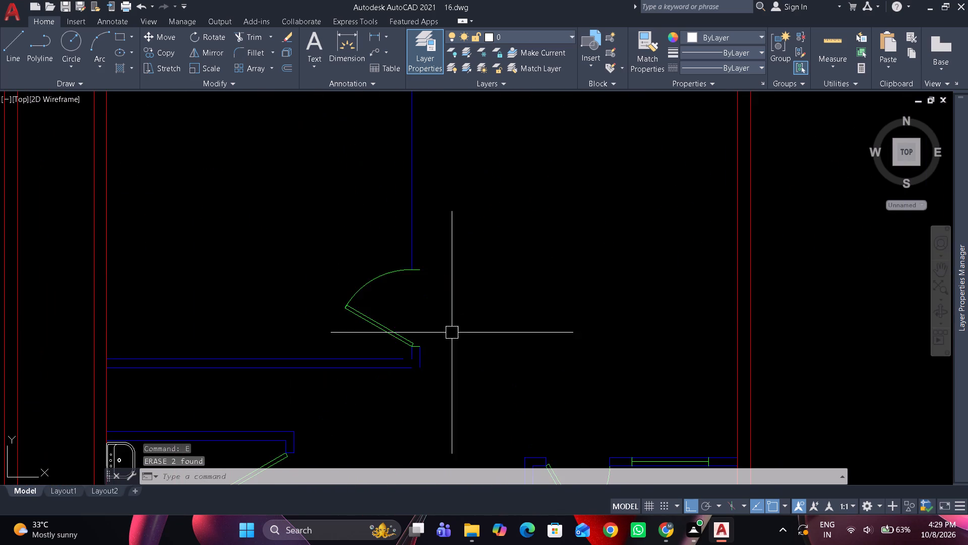
scroll(422, 395, "up", 2)
type("f m")
key("space")
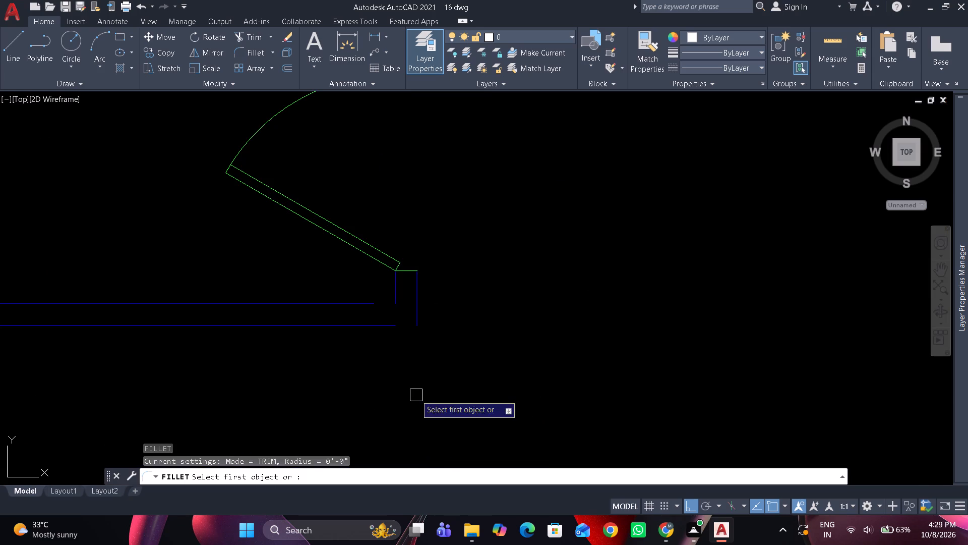
left_click(386, 325)
left_click(416, 300)
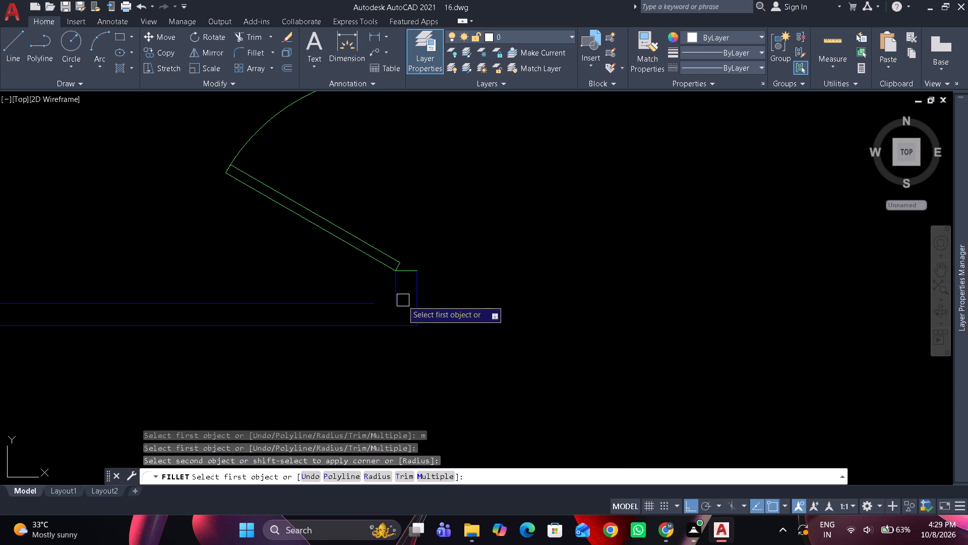
left_click(398, 299)
left_click(373, 302)
Fillet both partition faces with the lower line of the upper rooms' wall, rebuilding the partition's right face.
scroll(442, 214, "down", 4)
middle_click_drag(443, 215, 452, 378)
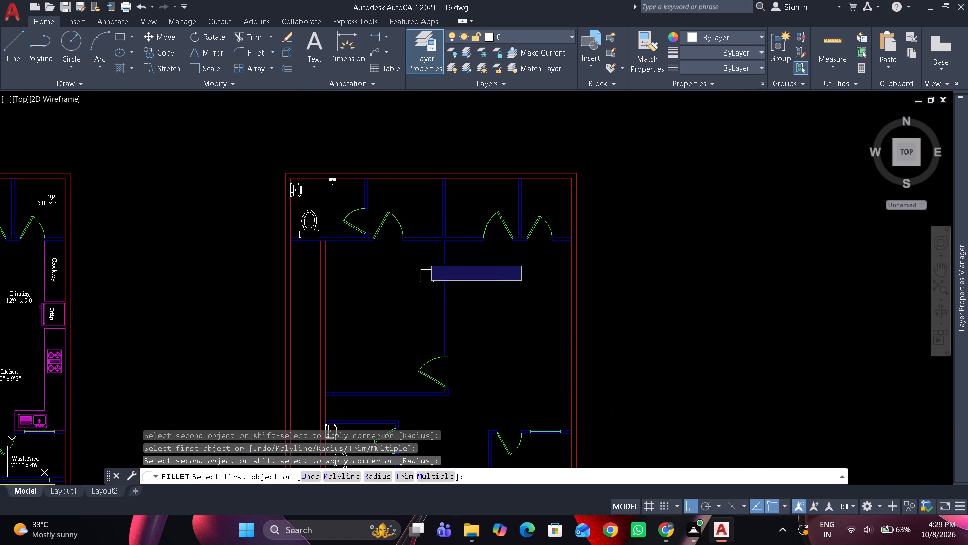
scroll(422, 255, "up", 3)
left_click(468, 196)
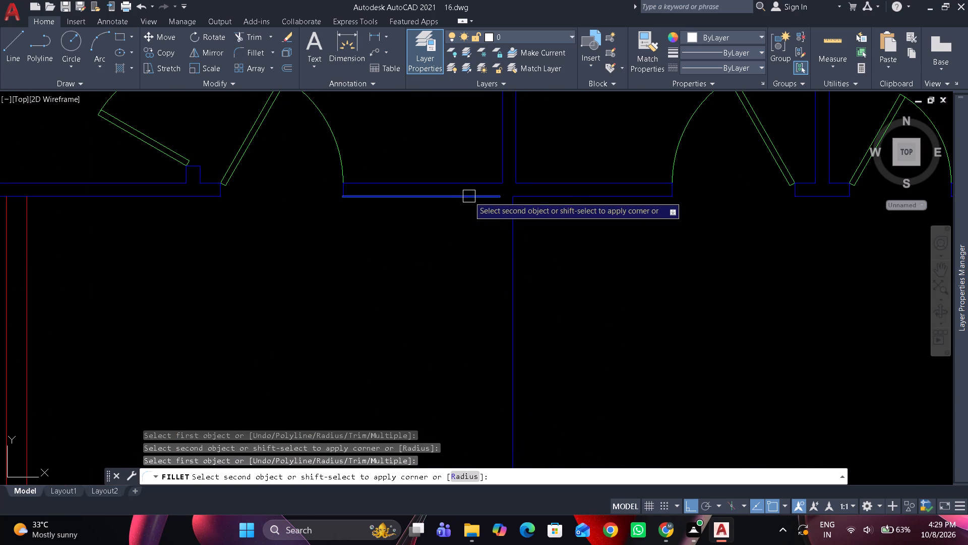
left_click(514, 232)
scroll(573, 234, "down", 2)
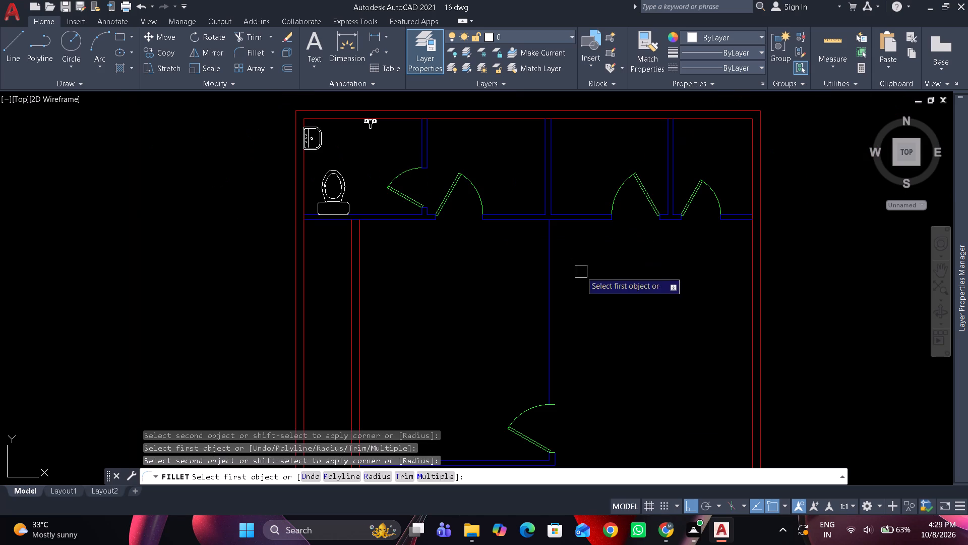
middle_click_drag(569, 422, 550, 347)
scroll(547, 373, "up", 2)
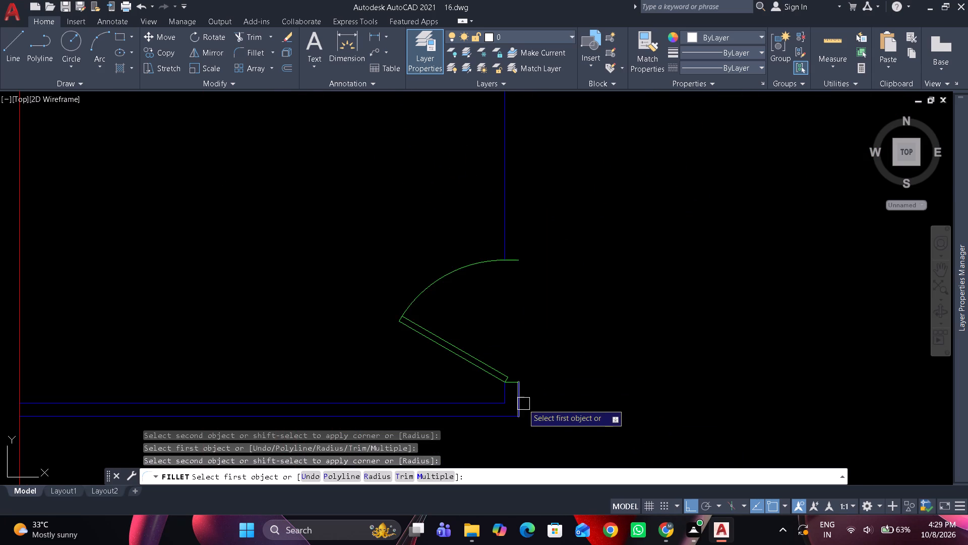
left_click_drag(522, 403, 528, 392)
scroll(565, 338, "down", 3)
left_click(563, 206)
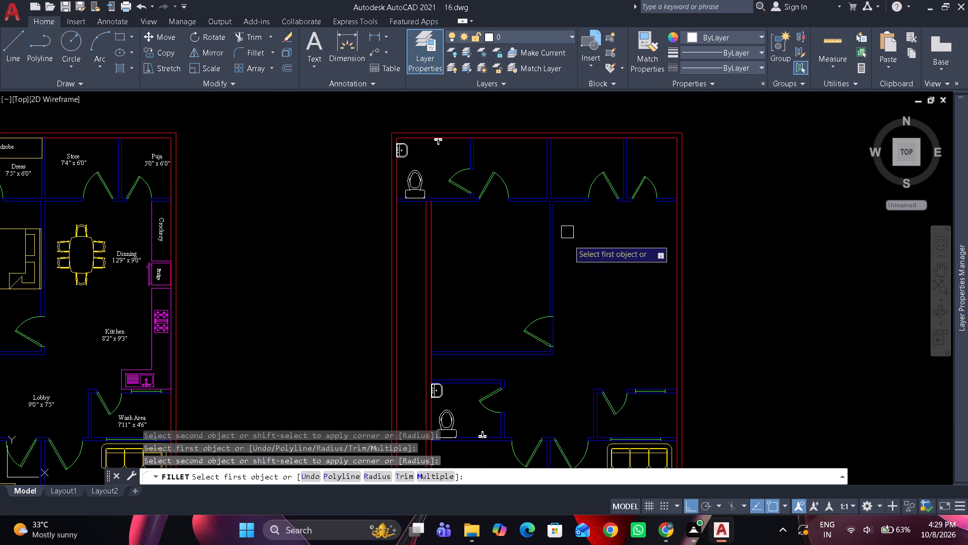
key("space")
Trim the partition's right face out of the bedroom door opening.
scroll(568, 307, "up", 2)
left_click_drag(511, 306, 520, 320)
left_click(572, 344)
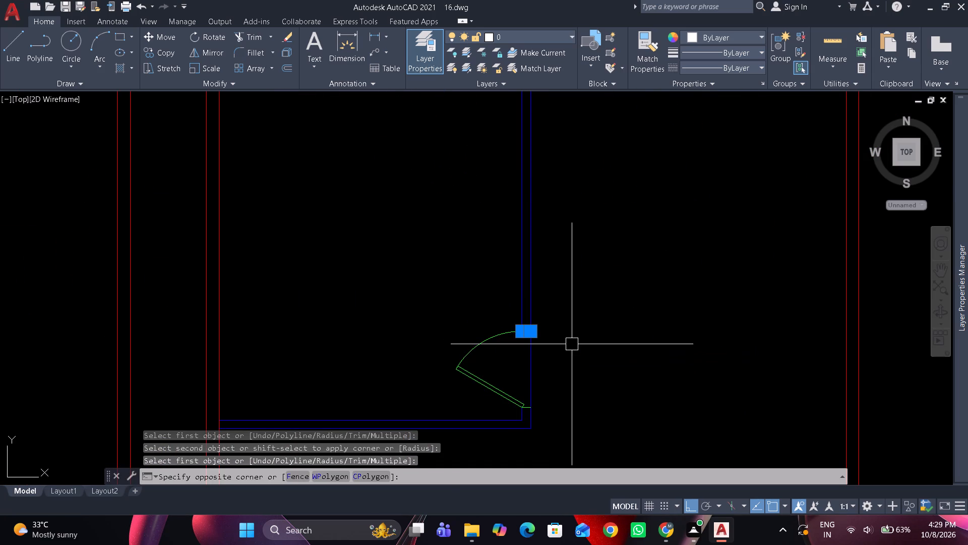
scroll(563, 354, "up", 2)
key("Escape")
middle_click_drag(554, 366, 544, 278)
type("tr")
key("space")
left_click(469, 276)
scroll(531, 215, "down", 4)
middle_click_drag(532, 217, 542, 373)
scroll(532, 259, "up", 2)
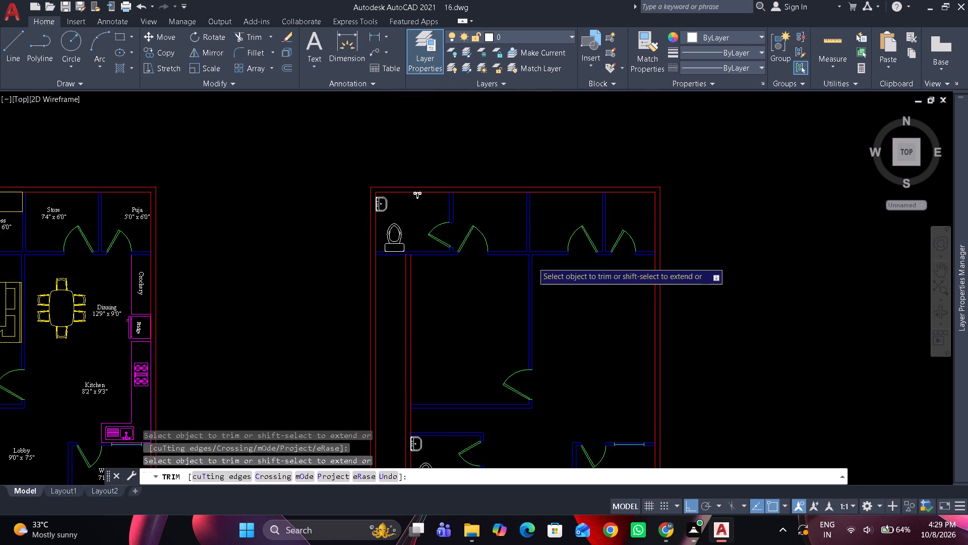
scroll(532, 258, "up", 3)
scroll(617, 294, "down", 3)
middle_click_drag(614, 292, 494, 259)
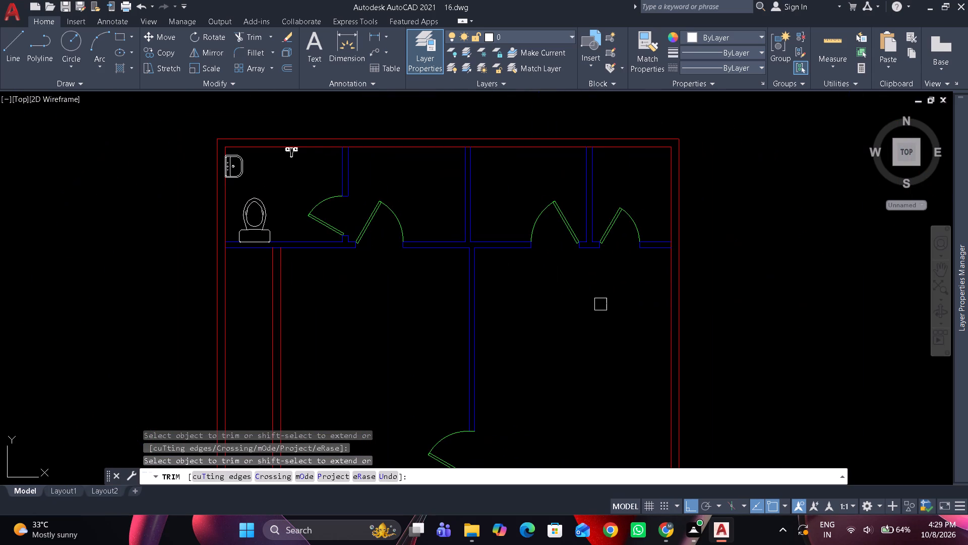
key("space")
Erase the top-right small room's door, its dividing partition and the adjoining wall pieces.
scroll(624, 274, "up", 2)
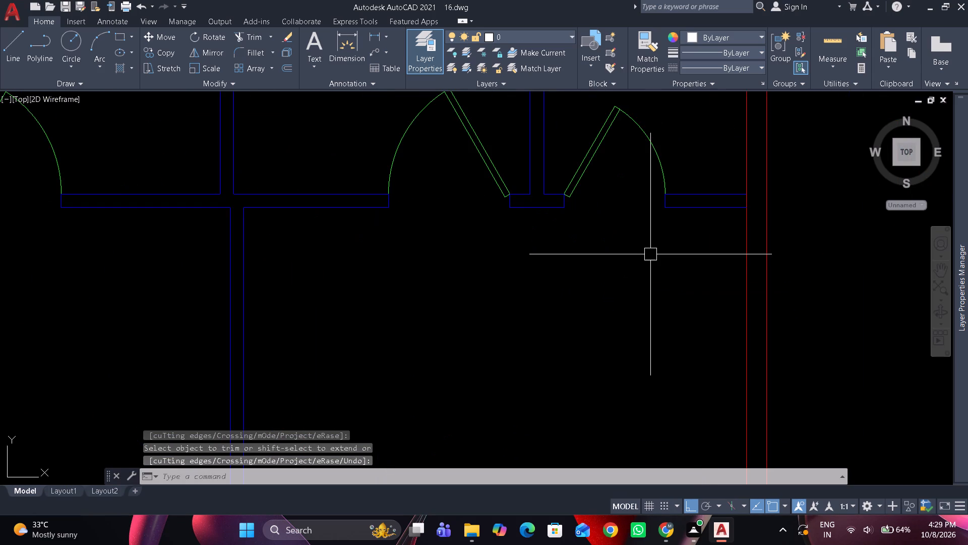
scroll(645, 259, "down", 1)
middle_click_drag(647, 275, 654, 318)
scroll(678, 286, "up", 1)
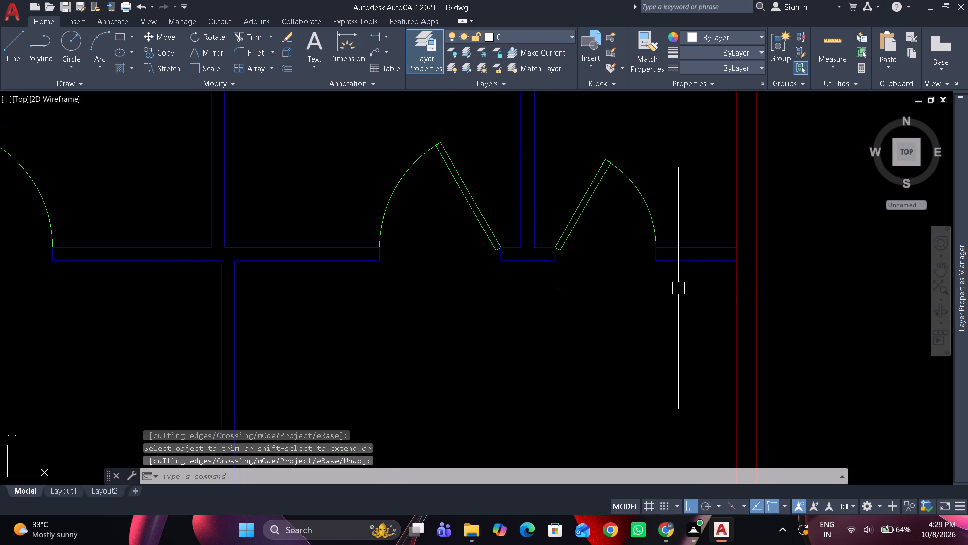
left_click_drag(676, 297, 658, 284)
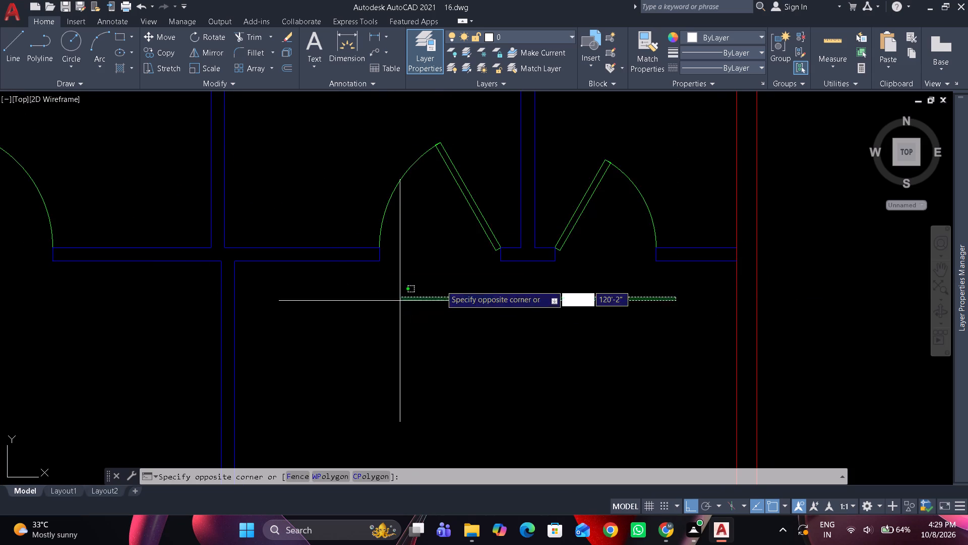
left_click(509, 141)
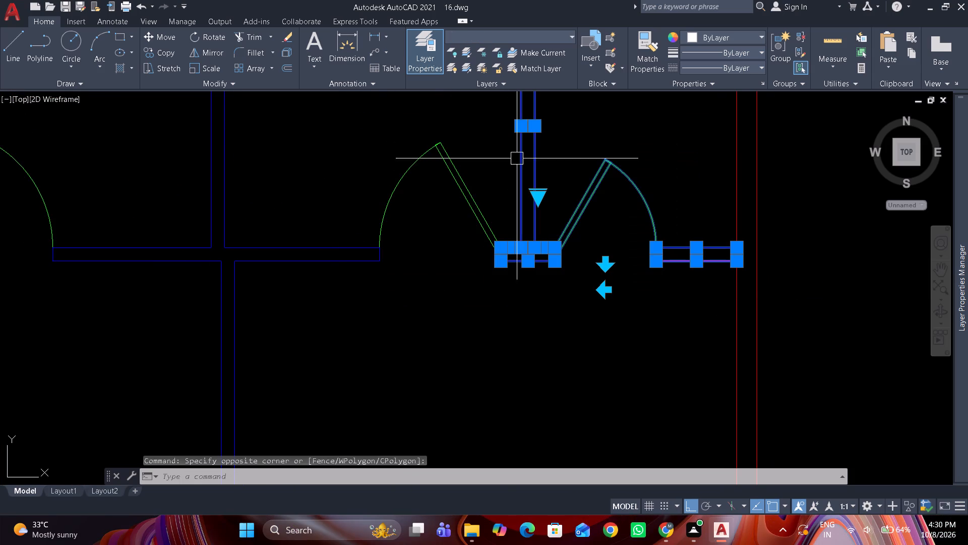
type("e")
key("space")
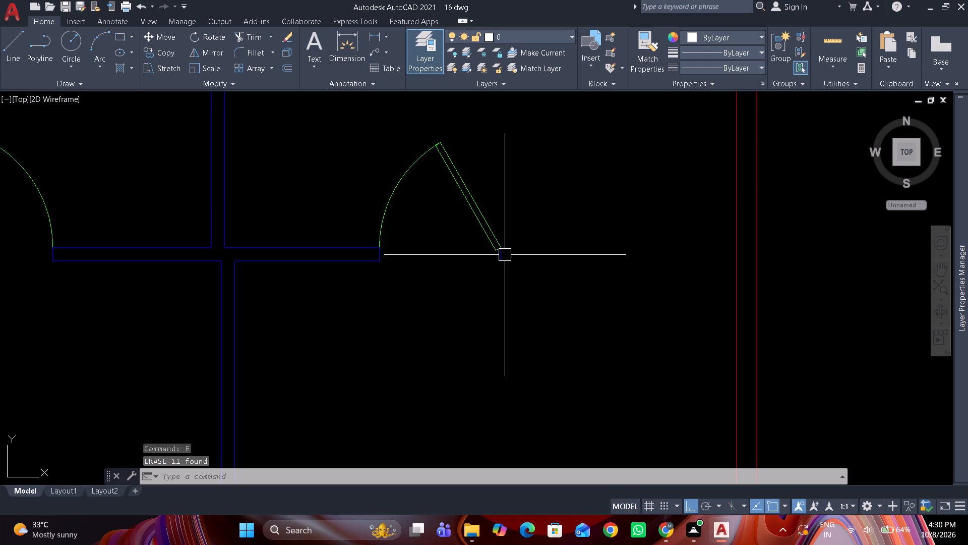
Erase the blue jamb lines on both sides of the remaining upper-right door, keeping its green jamb lines.
left_click(505, 261)
key("space")
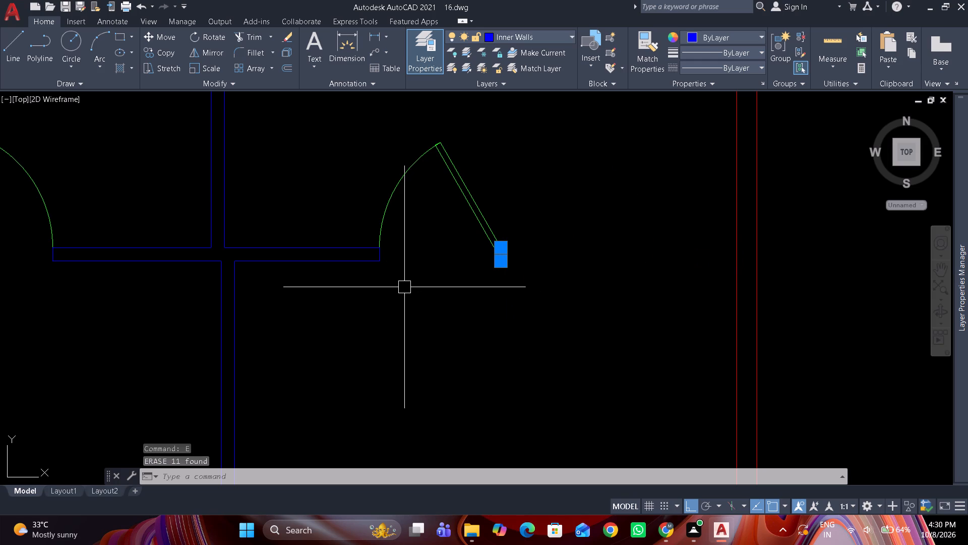
key("Escape")
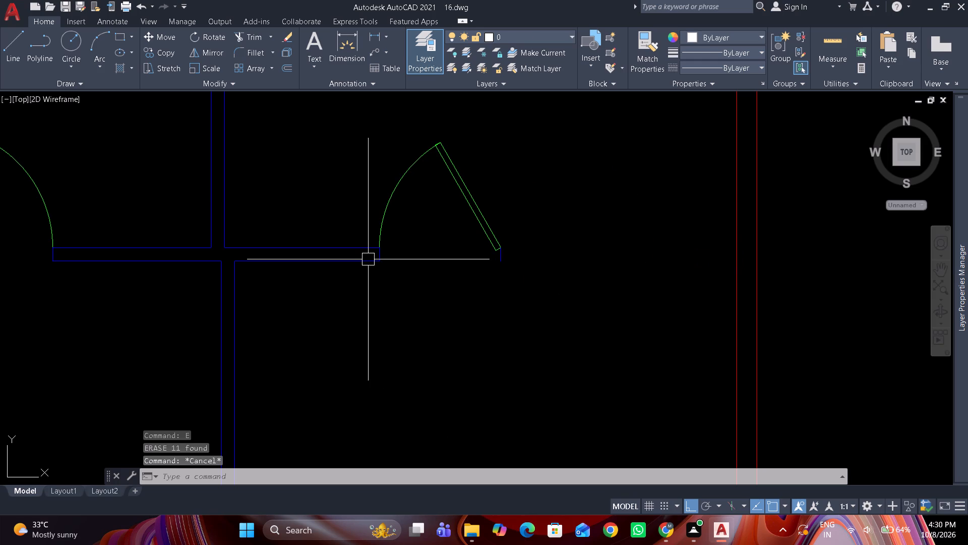
left_click_drag(450, 232, 482, 250)
left_click(592, 307)
key("space")
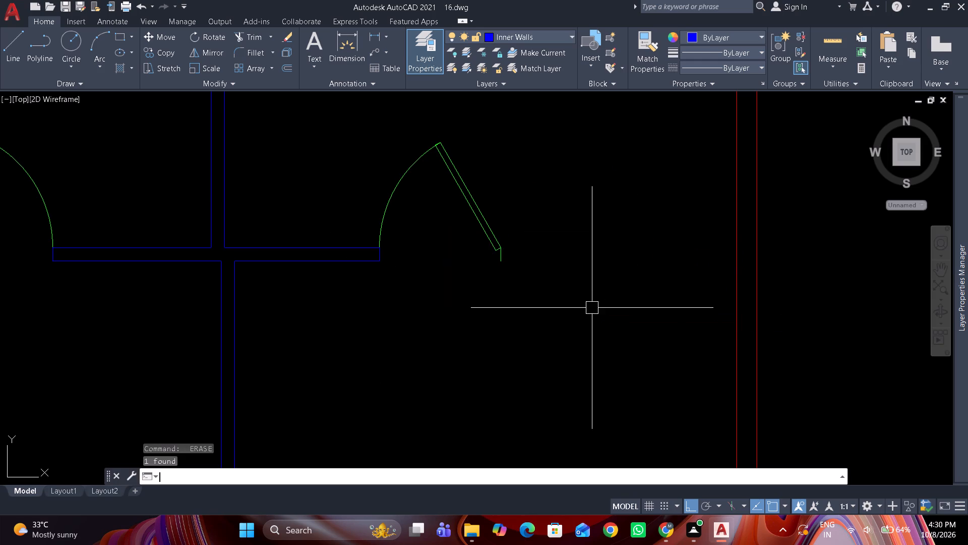
left_click_drag(361, 212, 436, 325)
left_click(440, 330)
key("space")
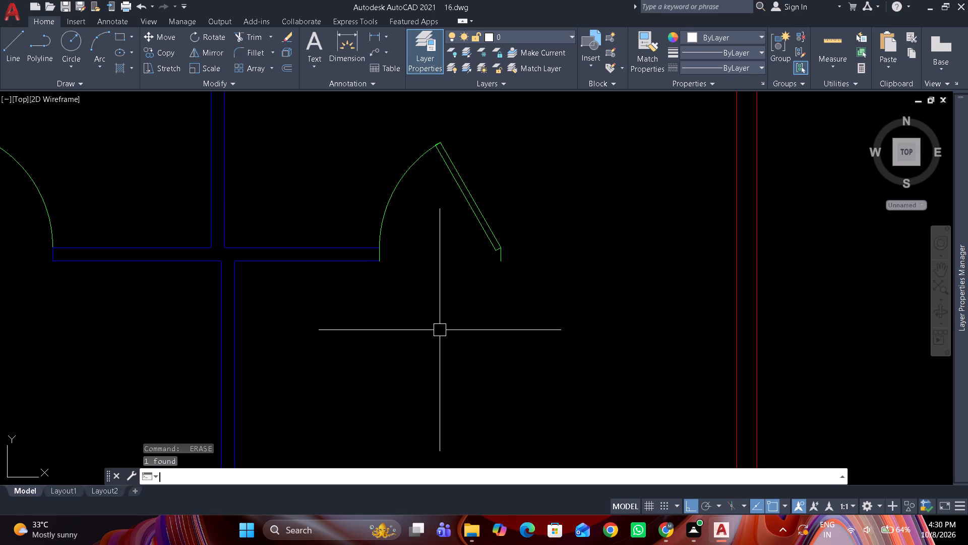
Extend both lines of the upper-right room's lower wall across the door opening to the right outer wall.
type("ex")
key("space")
left_click_drag(360, 203, 364, 248)
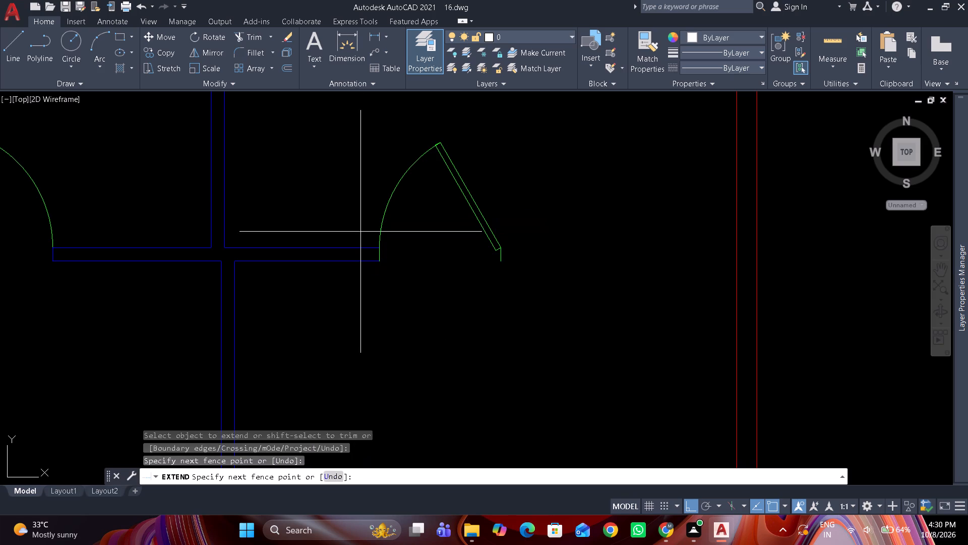
left_click_drag(364, 248, 374, 322)
left_click_drag(409, 225, 428, 313)
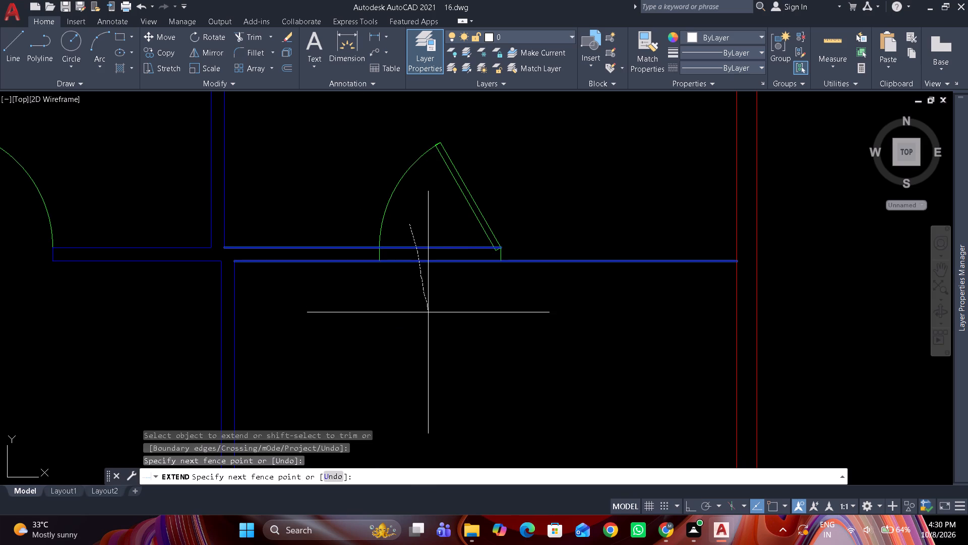
left_click_drag(428, 313, 428, 311)
left_click(439, 247)
key("Escape")
Offset the inner face of the top outer wall 3'4" down into the upper-right room.
scroll(467, 310, "down", 2)
middle_click_drag(470, 314, 482, 331)
scroll(519, 272, "up", 1)
type("o")
key("space")
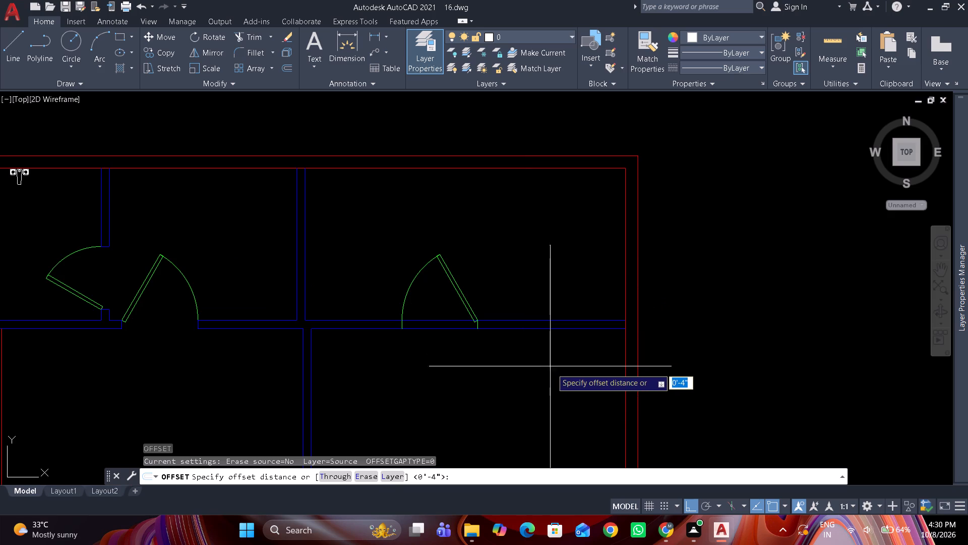
key("3")
key("apostrophe")
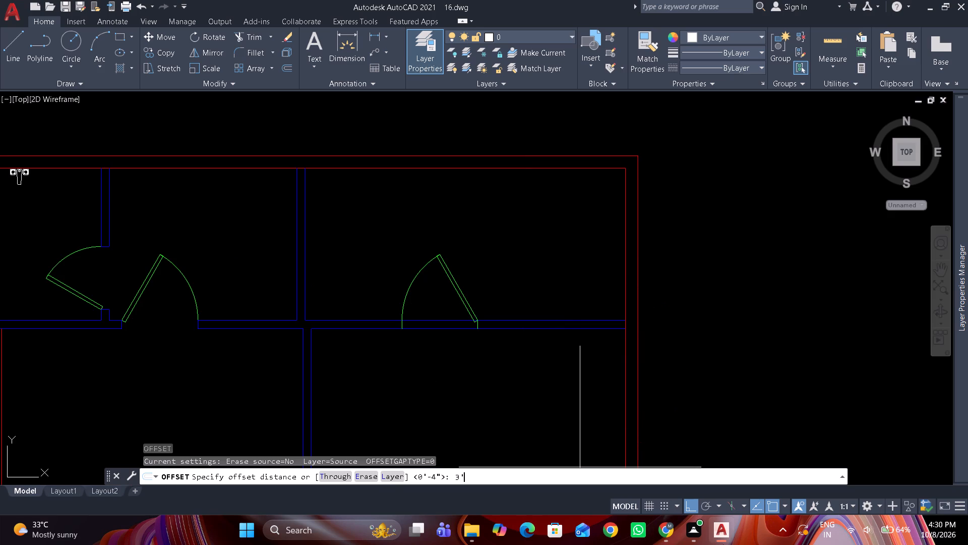
key("4")
key("shift+quotedbl")
key("space")
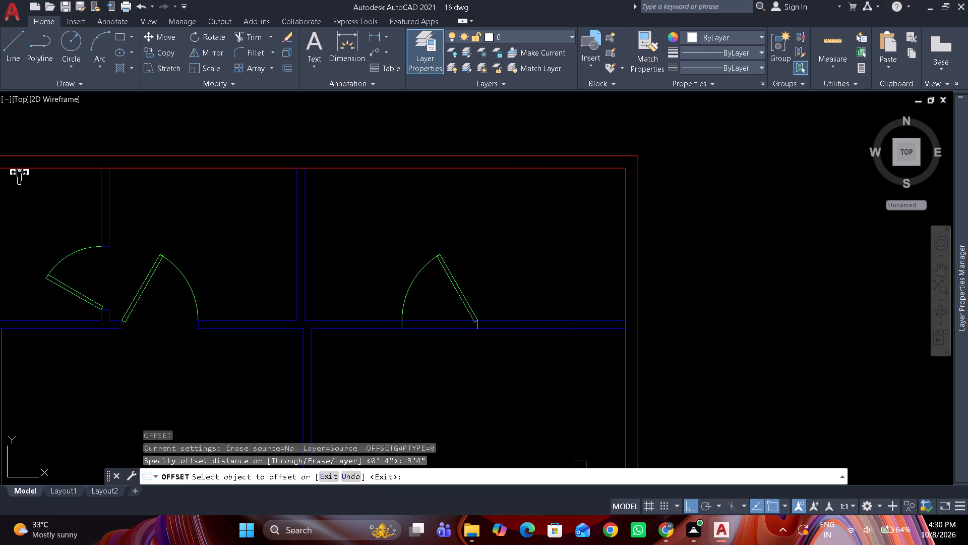
left_click(606, 168)
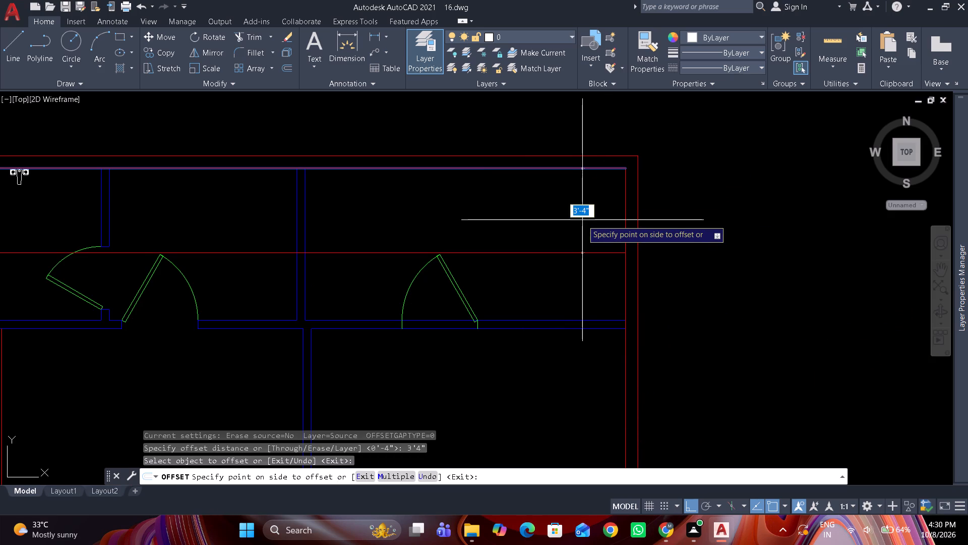
left_click(584, 224)
key("space")
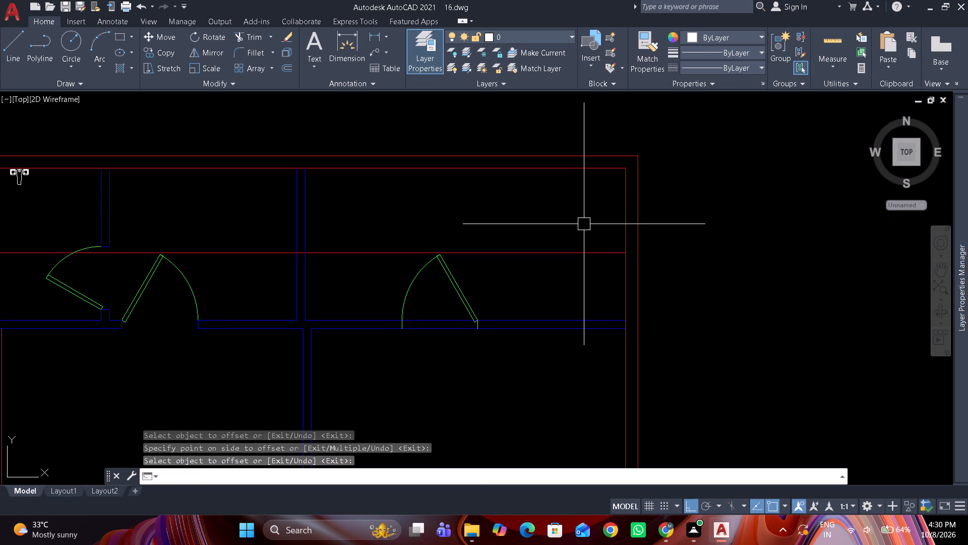
Offset the new red line in the upper-right room 6" downward to form the wall's second face.
key("space")
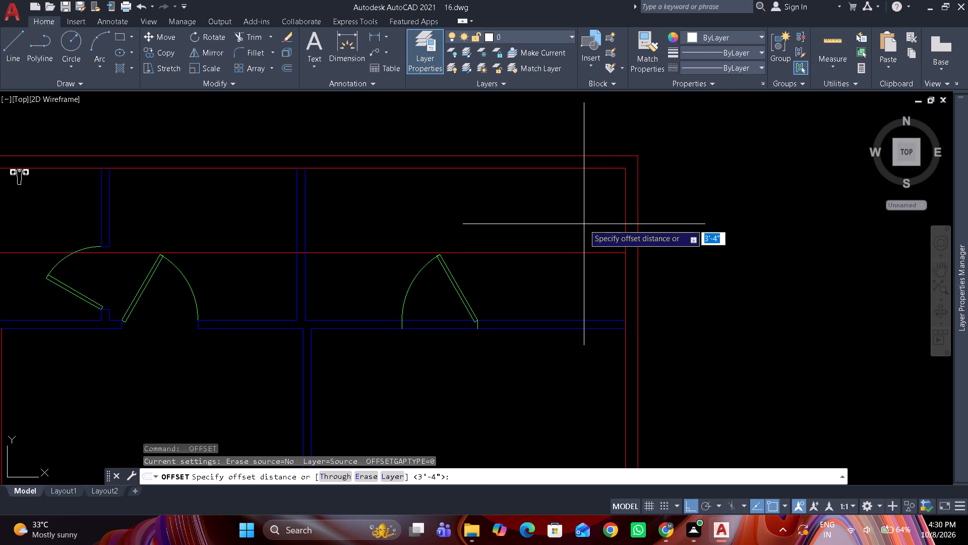
key("6")
key("shift+quotedbl")
key("Return")
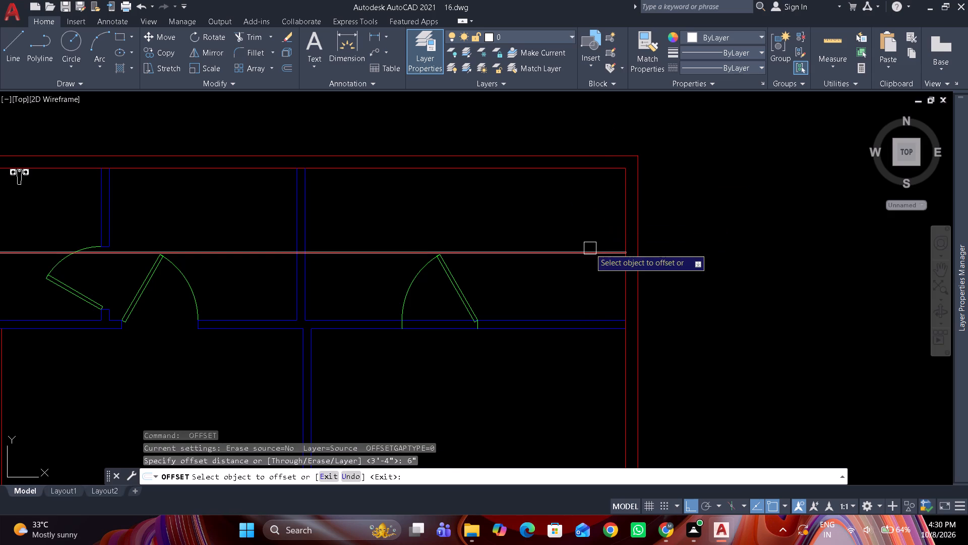
left_click_drag(590, 249, 588, 260)
left_click(582, 284)
key("space")
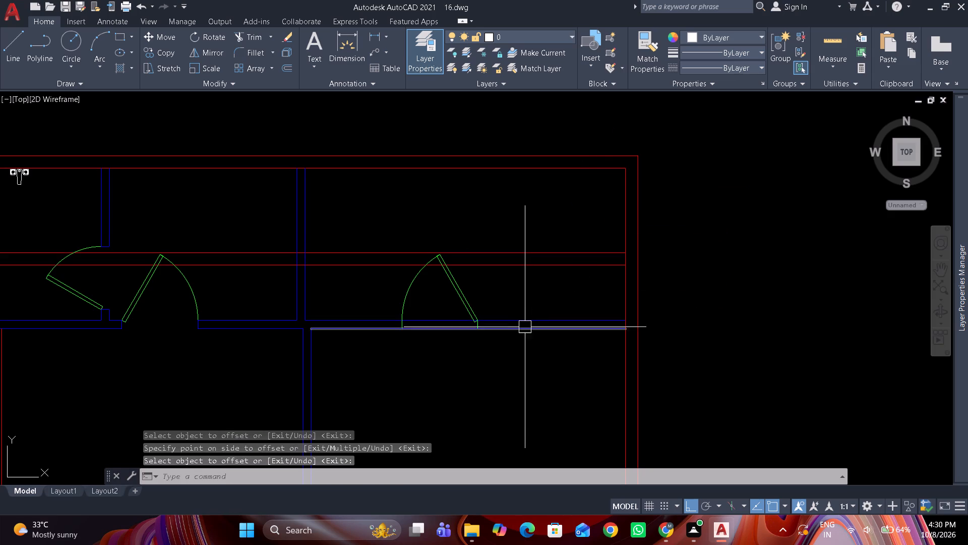
Erase both blue lines of the upper-right room's old lower wall.
scroll(527, 334, "up", 1)
left_click_drag(531, 342, 525, 304)
left_click(520, 282)
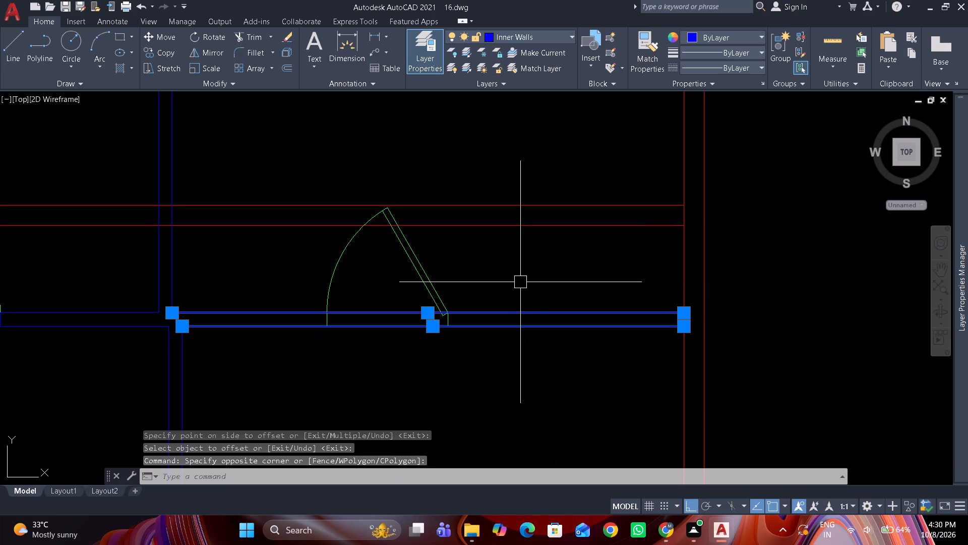
key("e")
key("space")
Move the upper-right door straight up so its hinge point sits on the new wall's upper line.
left_click(430, 291)
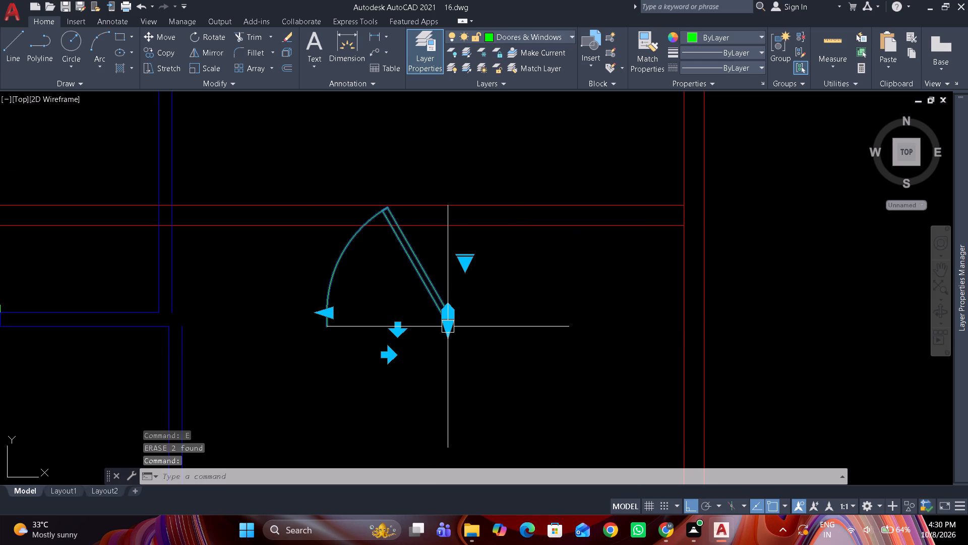
left_click_drag(443, 314, 442, 298)
left_click(448, 227)
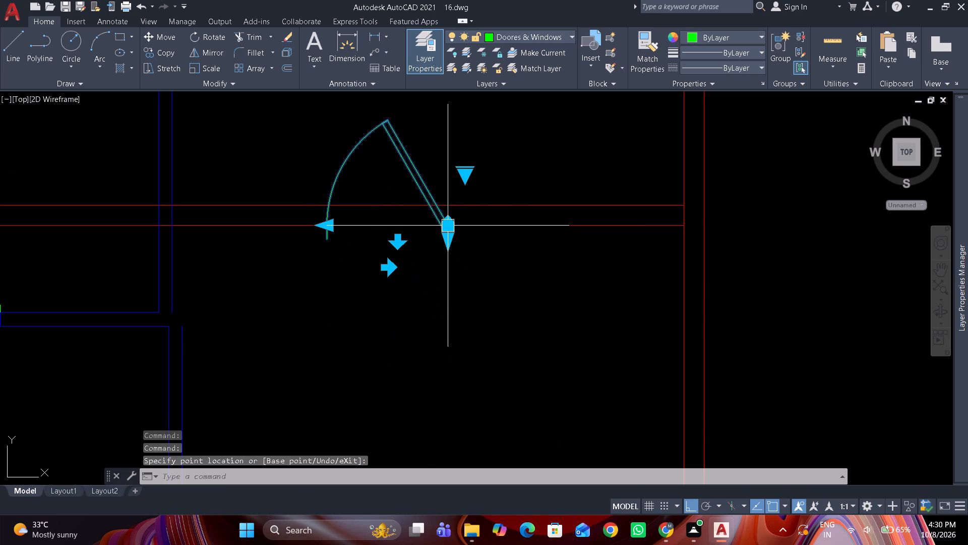
left_click_drag(445, 223, 447, 218)
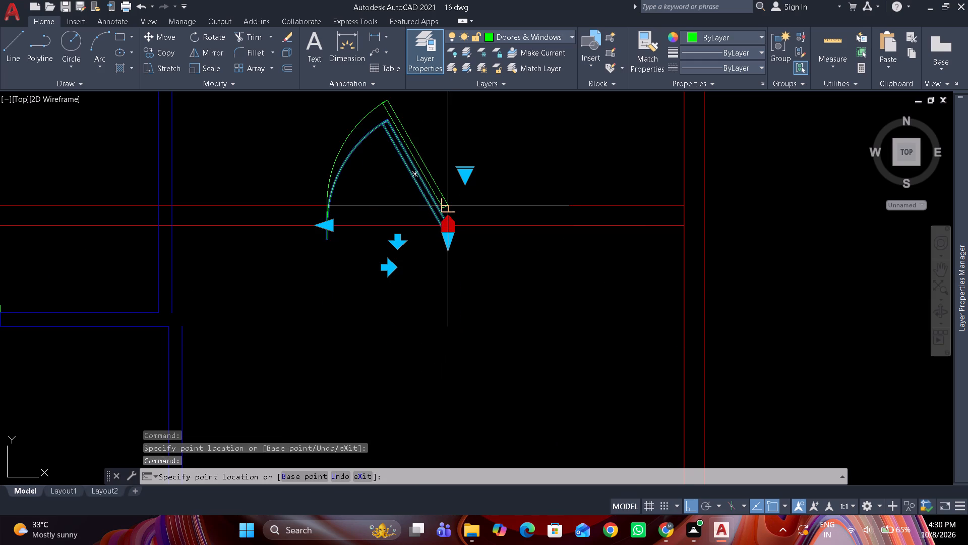
left_click(451, 199)
key("Escape")
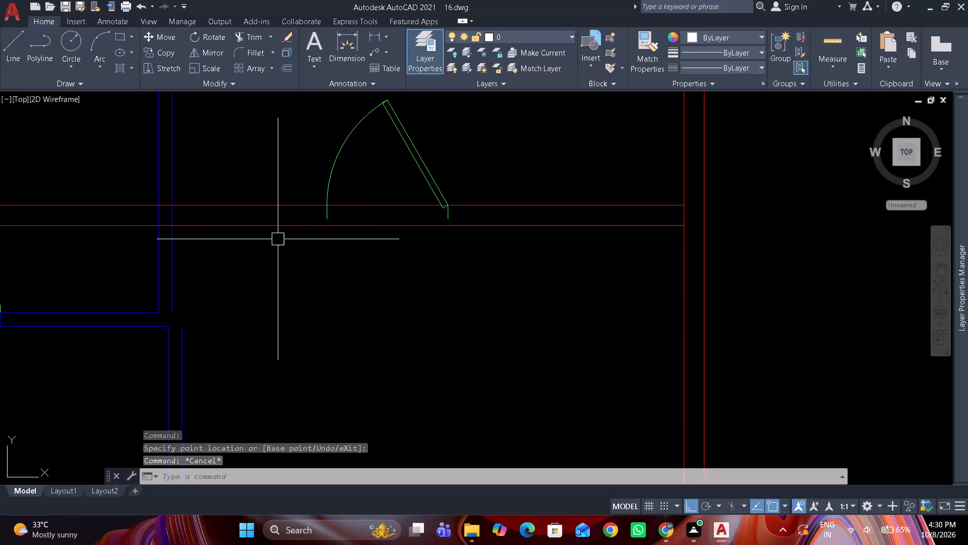
Trim both new red wall lines back to the room-side face of the blue partition.
type("tr")
key("space")
scroll(166, 208, "up", 1)
left_click(119, 207)
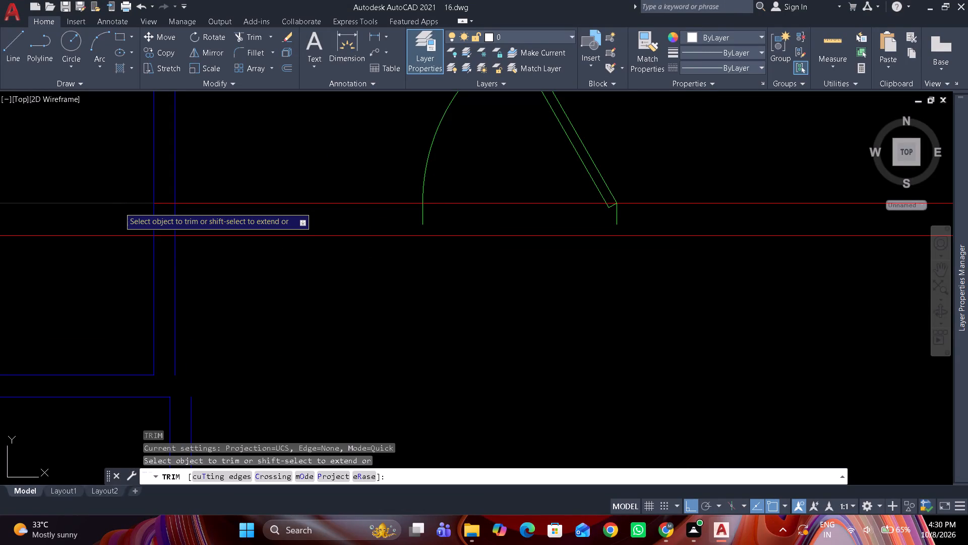
left_click(116, 235)
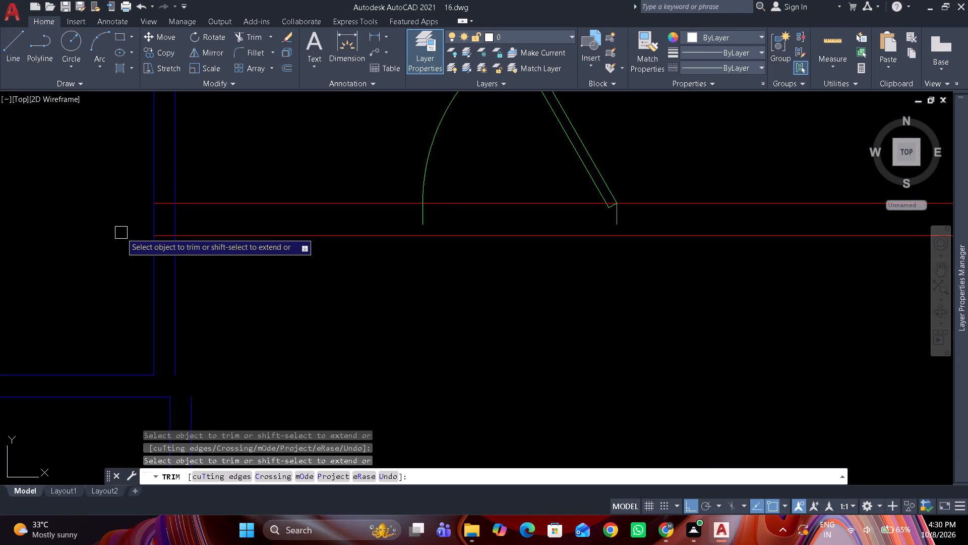
scroll(170, 213, "up", 1)
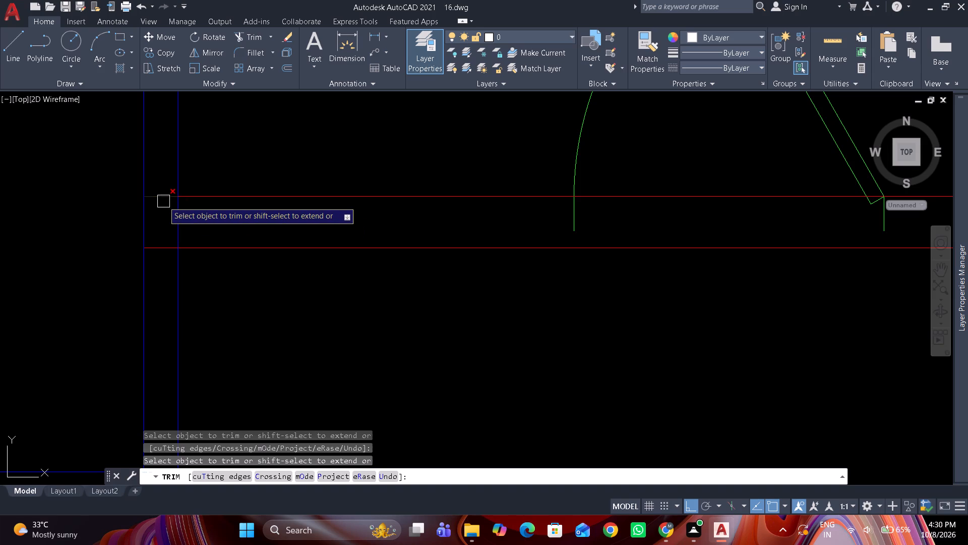
left_click_drag(163, 201, 162, 210)
left_click(159, 248)
scroll(272, 174, "down", 5)
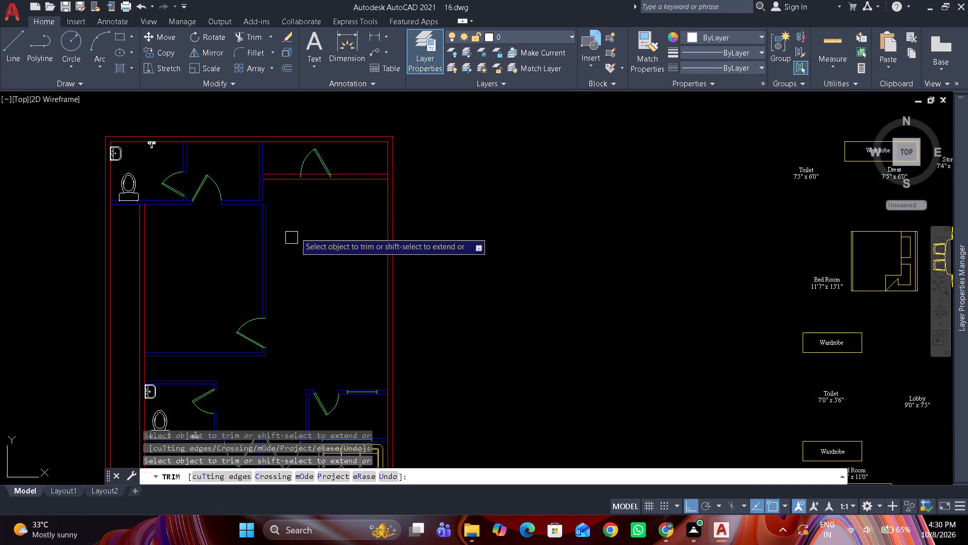
middle_click_drag(303, 228, 309, 261)
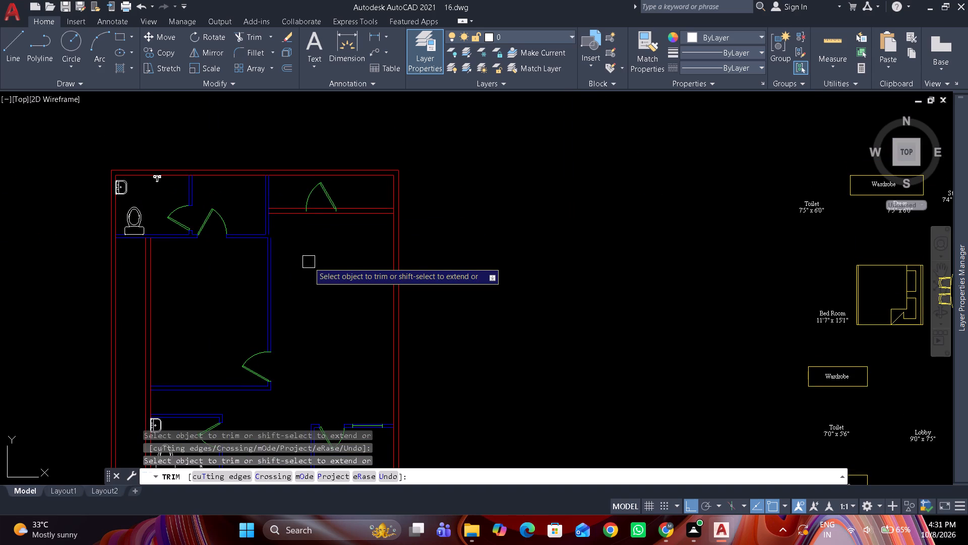
key("space")
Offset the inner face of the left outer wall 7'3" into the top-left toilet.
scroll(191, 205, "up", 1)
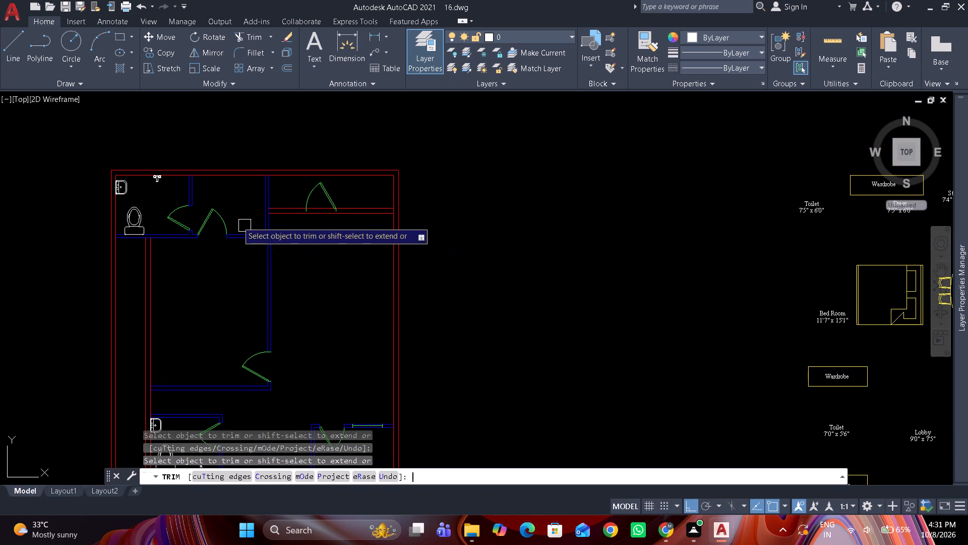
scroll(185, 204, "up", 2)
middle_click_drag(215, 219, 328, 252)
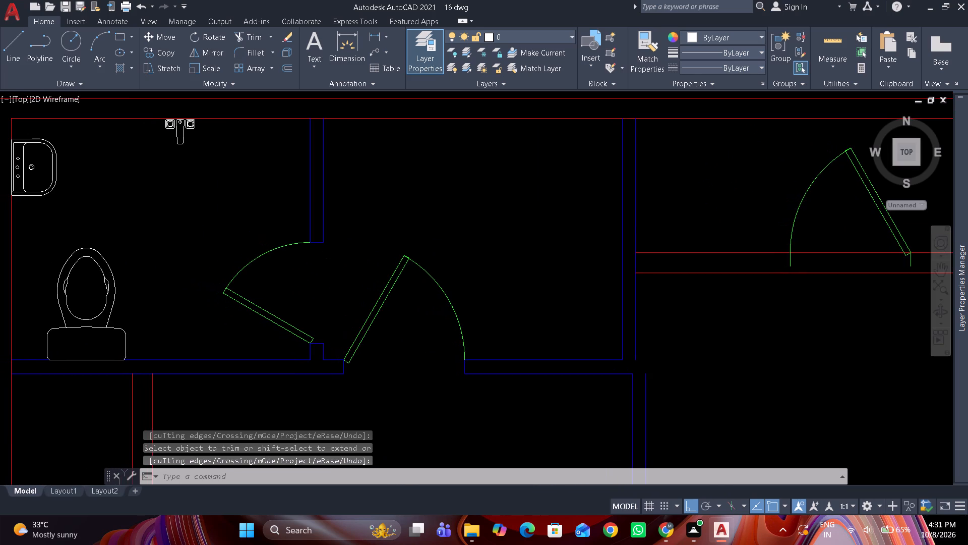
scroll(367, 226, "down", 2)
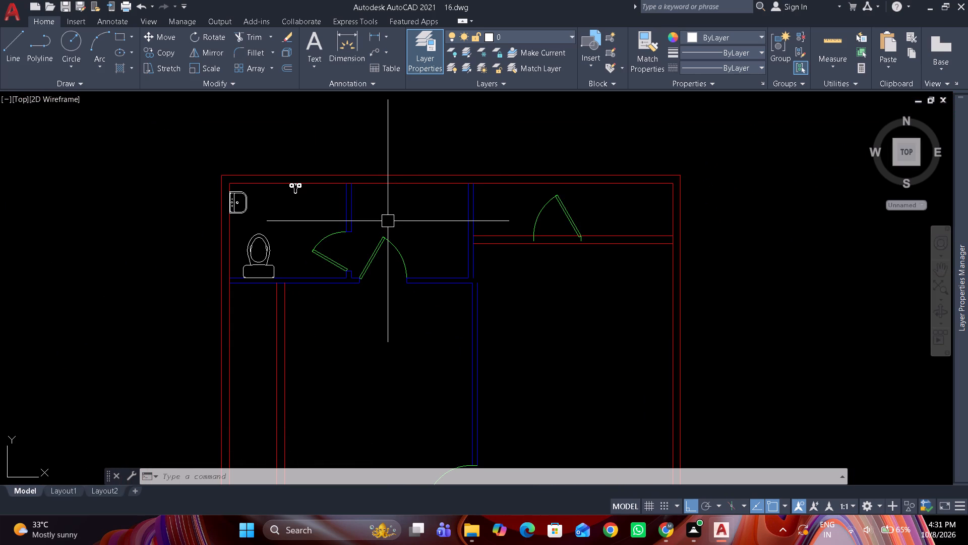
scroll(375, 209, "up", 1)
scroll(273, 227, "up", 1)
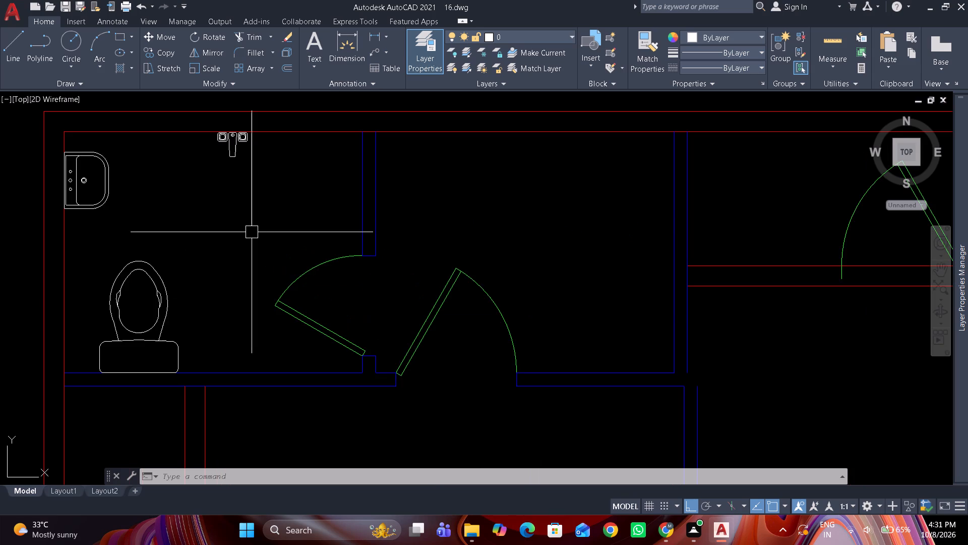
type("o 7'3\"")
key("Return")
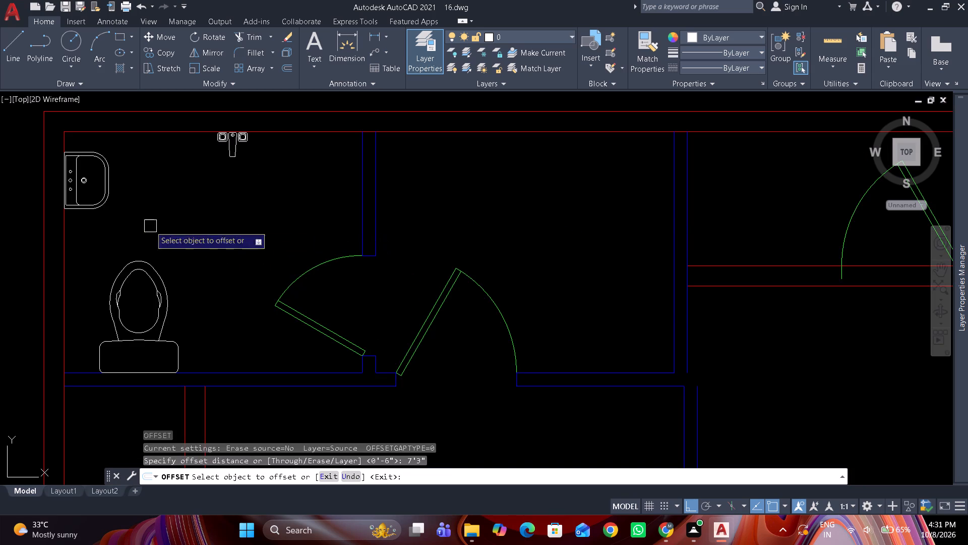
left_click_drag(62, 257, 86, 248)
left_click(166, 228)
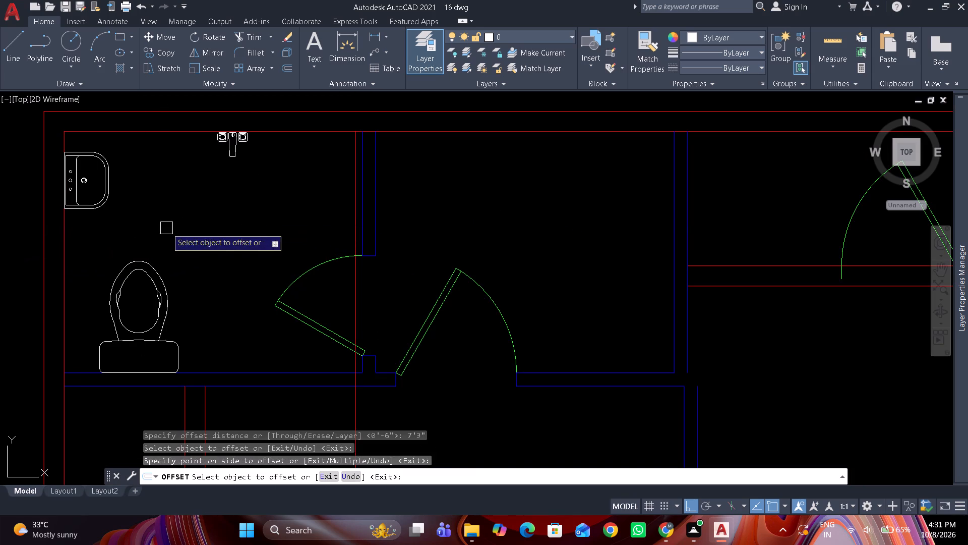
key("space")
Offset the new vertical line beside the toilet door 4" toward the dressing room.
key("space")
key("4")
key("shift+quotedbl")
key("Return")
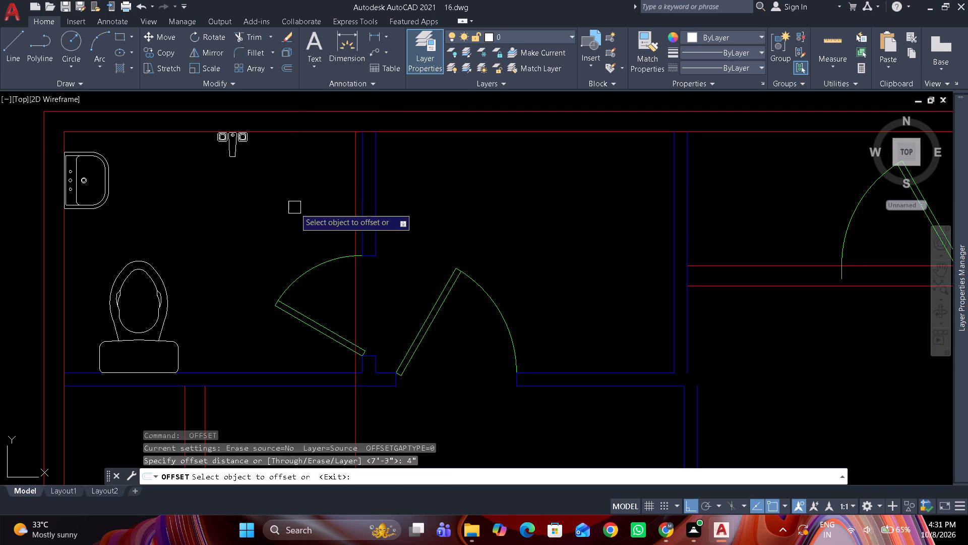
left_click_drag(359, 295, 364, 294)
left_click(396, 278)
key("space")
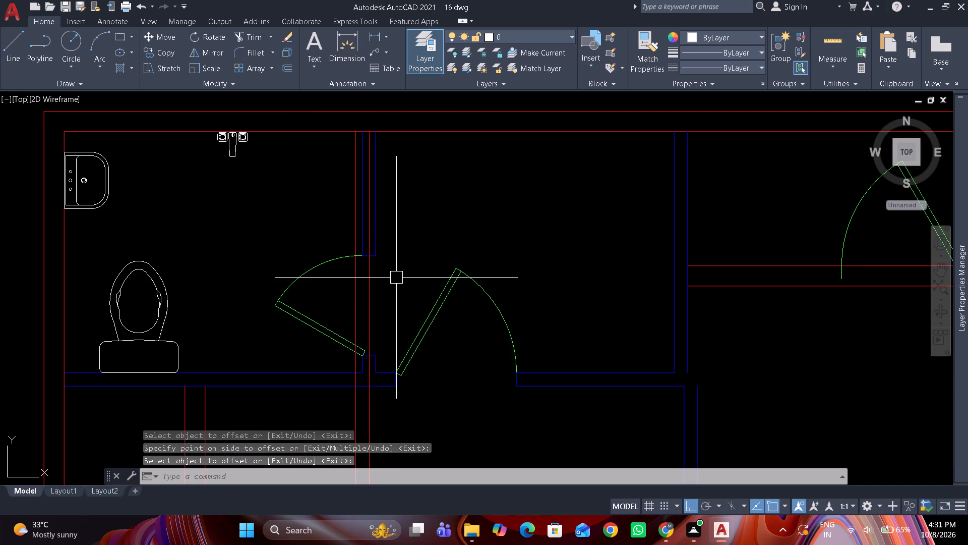
Measure the dressing room's clear width from the new partition line along the top wall.
type("dim")
key("space")
scroll(362, 140, "up", 2)
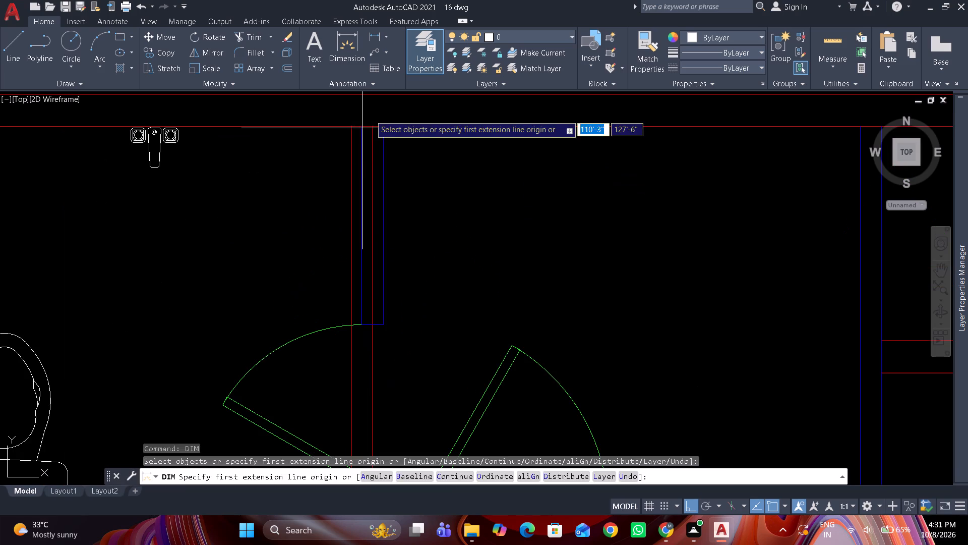
left_click_drag(374, 123, 382, 123)
middle_click_drag(450, 192, 344, 239)
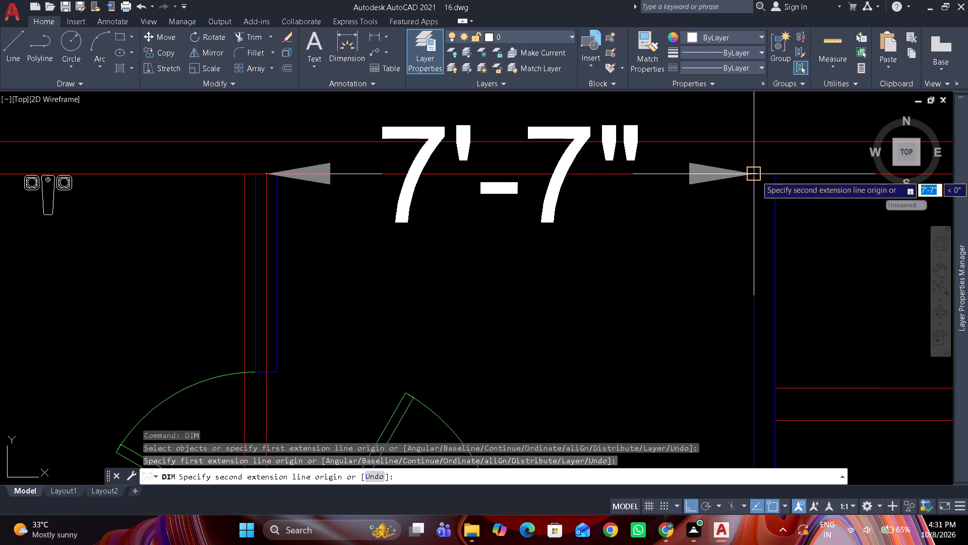
scroll(689, 216, "down", 3)
middle_click_drag(685, 217, 654, 213)
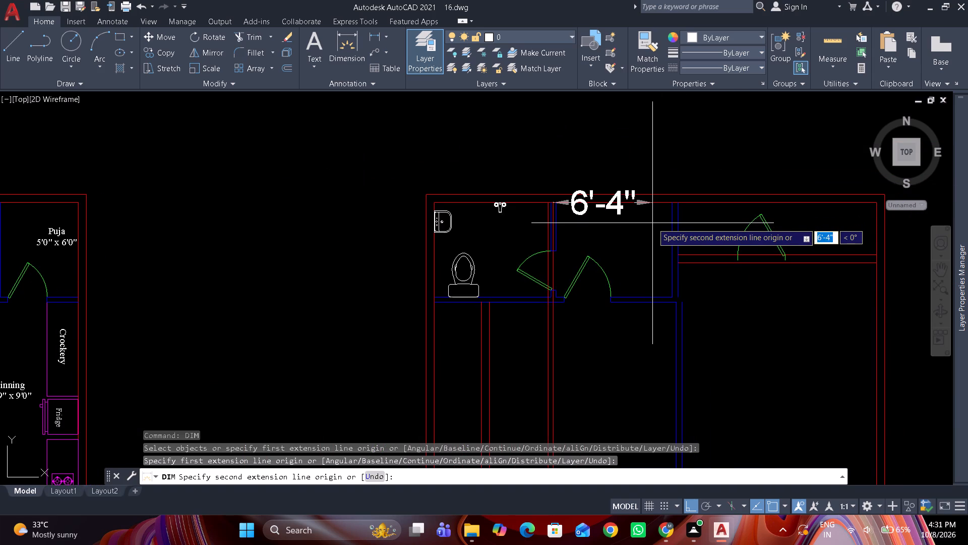
key("Escape")
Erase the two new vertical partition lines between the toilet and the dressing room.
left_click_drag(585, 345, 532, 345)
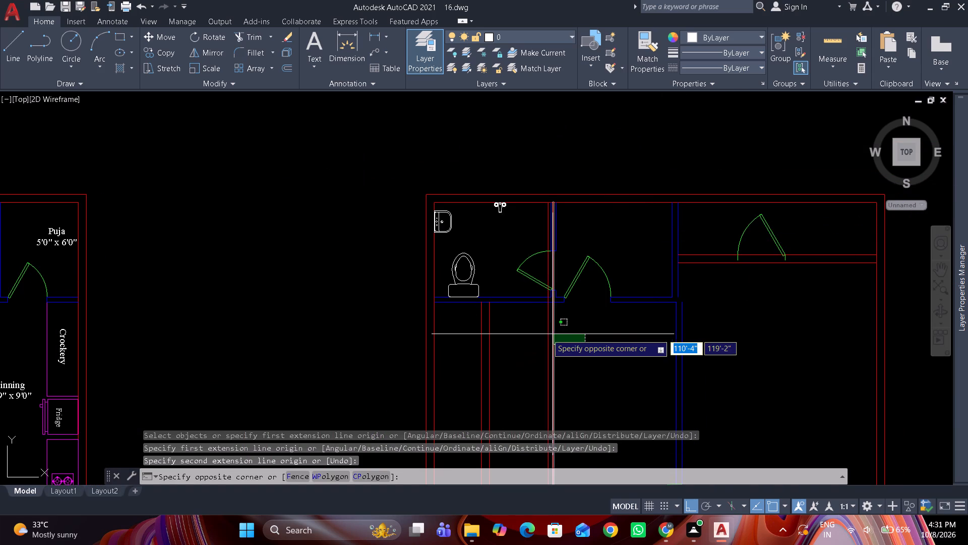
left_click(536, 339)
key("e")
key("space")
Make Inner Walls the current layer for closing the partition corner below the dressing room.
scroll(515, 314, "down", 1)
middle_click_drag(515, 314, 495, 229)
scroll(495, 228, "down", 1)
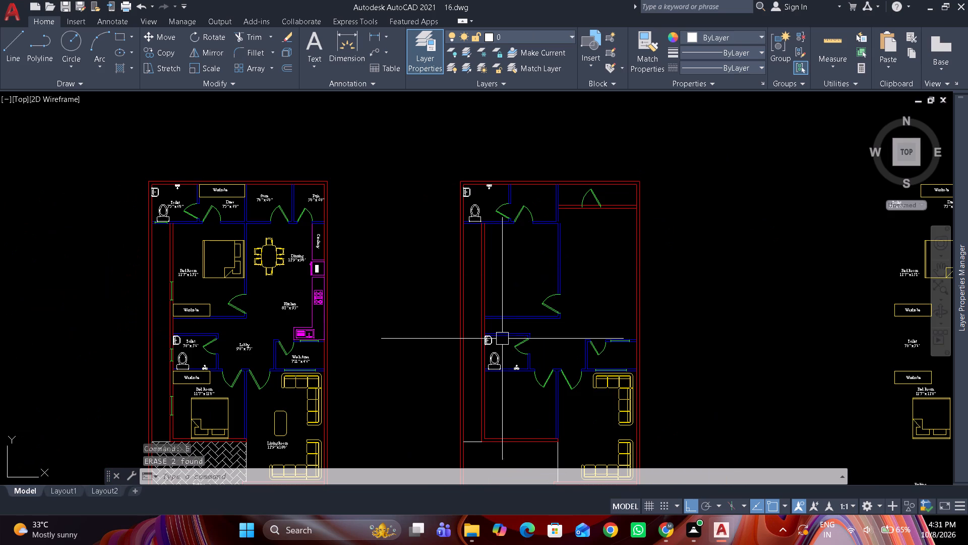
scroll(528, 264, "up", 1)
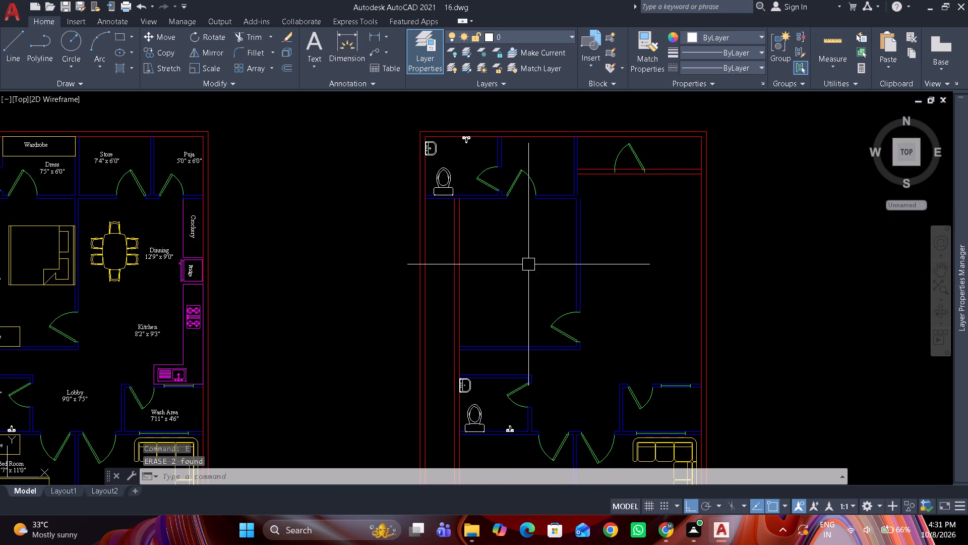
scroll(583, 234, "up", 2)
scroll(580, 157, "down", 1)
middle_click_drag(581, 258, 581, 262)
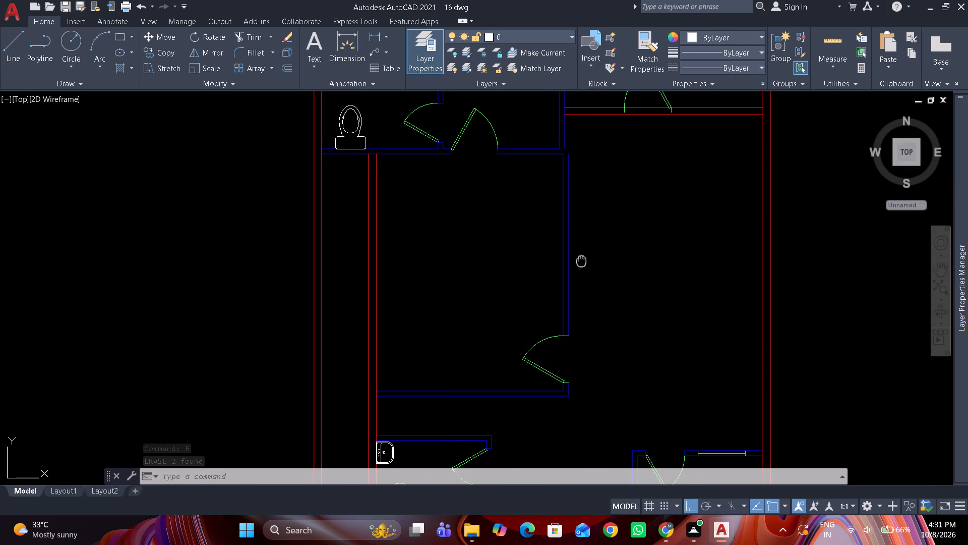
middle_click_drag(581, 262, 581, 266)
scroll(573, 213, "up", 1)
middle_click_drag(565, 177, 567, 268)
scroll(564, 205, "up", 3)
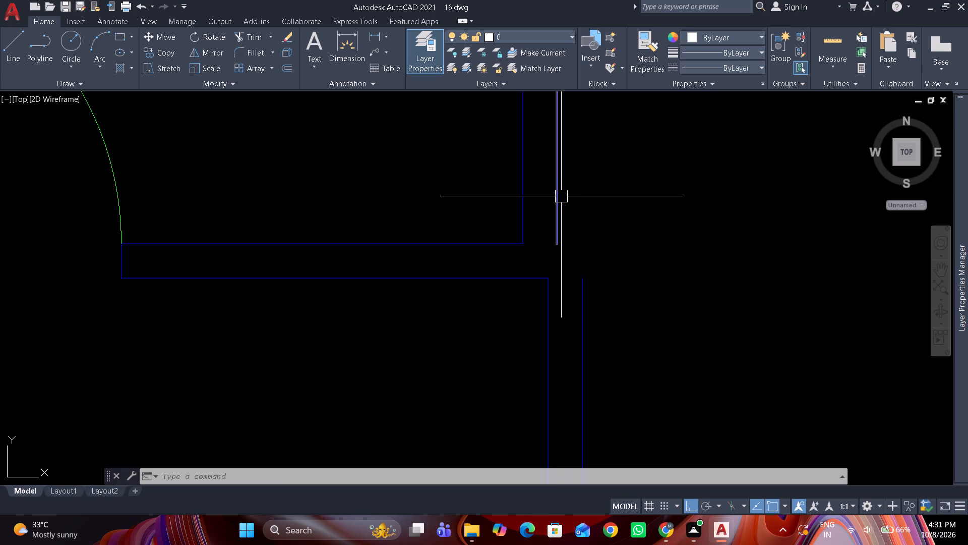
left_click(546, 40)
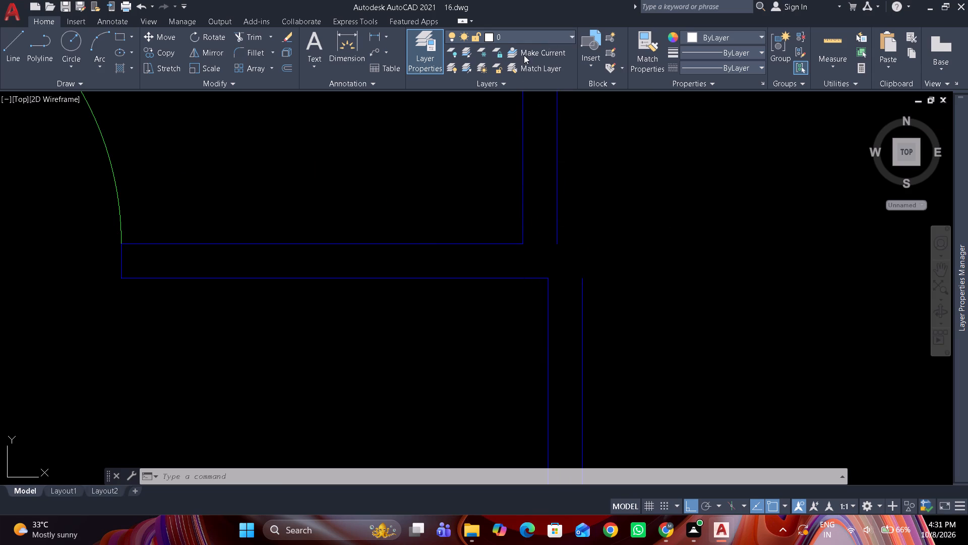
left_click(521, 125)
Close the gap at the offset partition corner with a 3" horizontal line and a vertical line down to the bedroom wall's outer face.
type("l")
key("space")
left_click(558, 247)
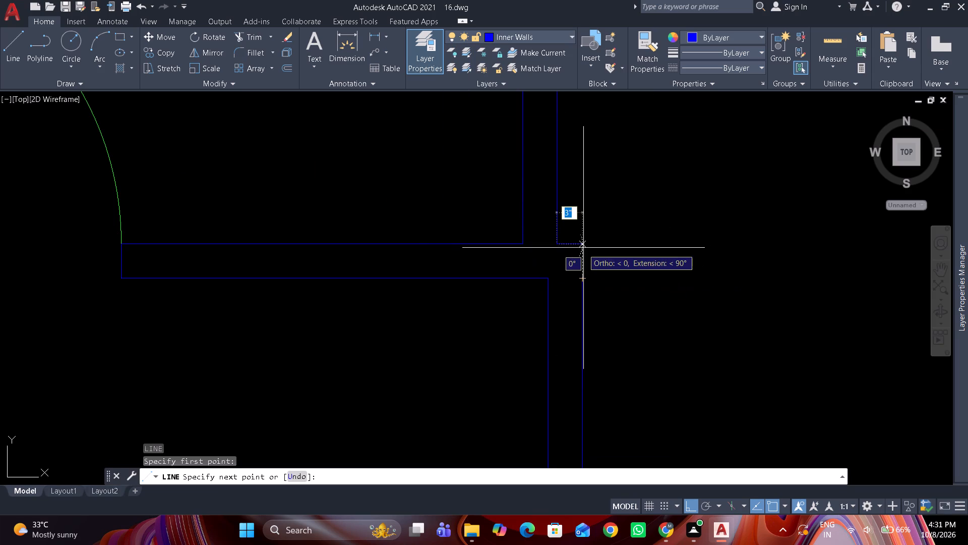
left_click(583, 248)
key("space")
key("space")
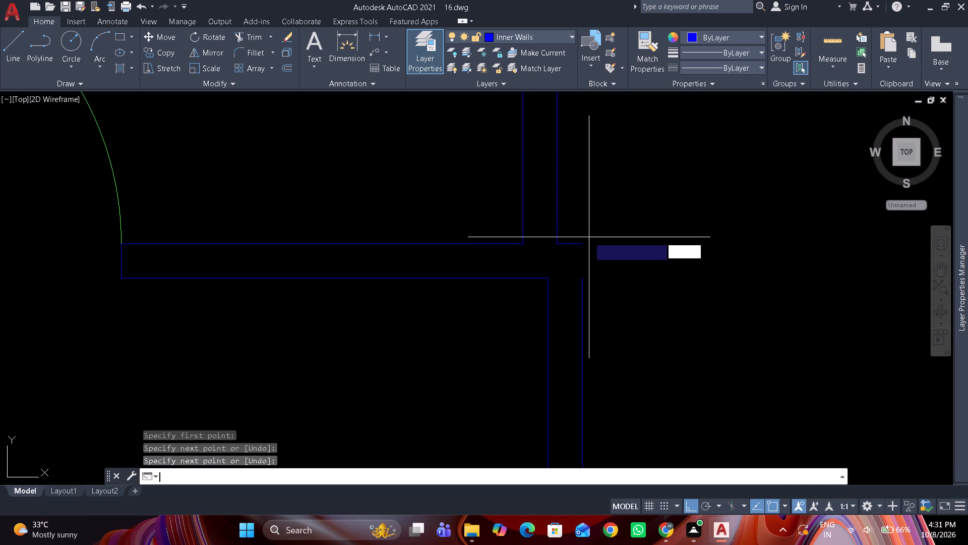
left_click(587, 240)
left_click(586, 280)
key("space")
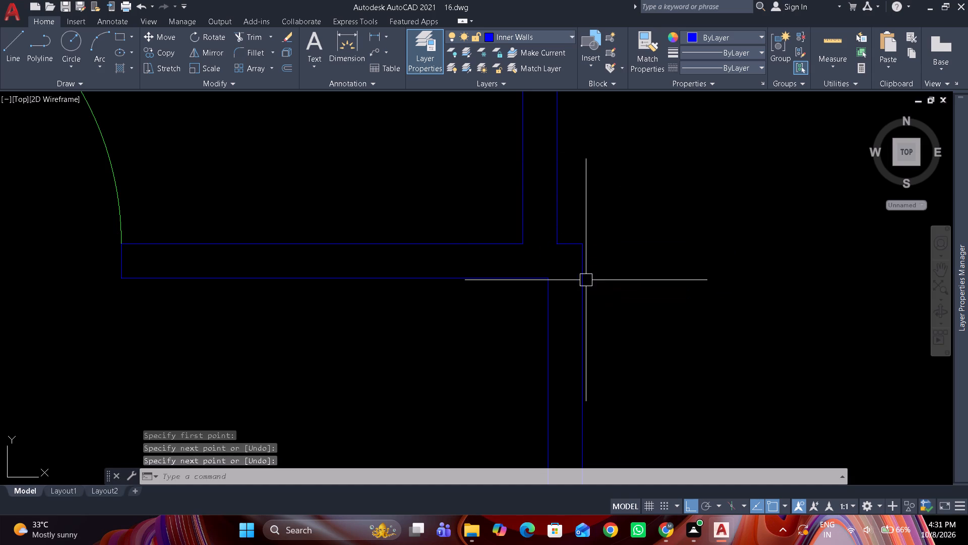
Join the short vertical closing line with the bedroom wall's outer line below it.
left_click_drag(611, 298, 598, 286)
left_click_drag(579, 265, 579, 259)
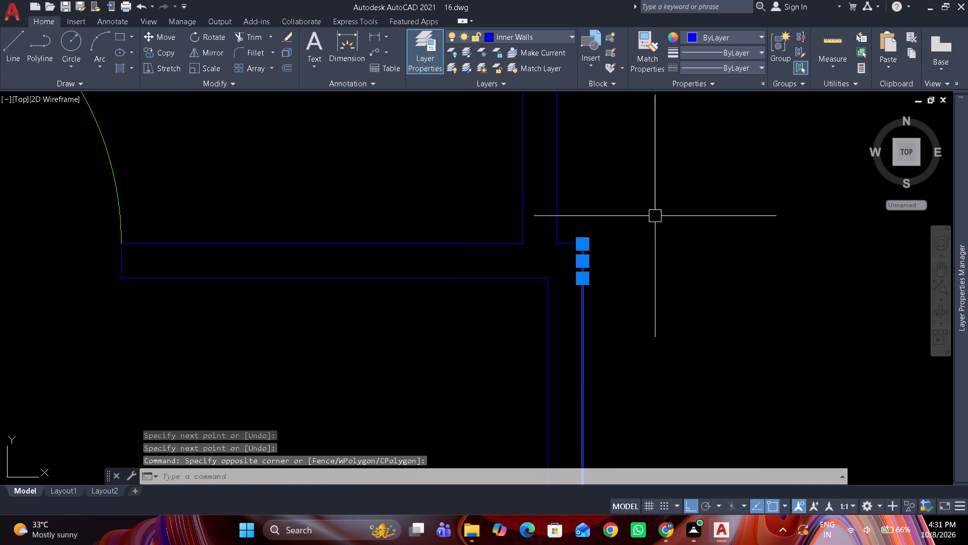
type("j")
key("space")
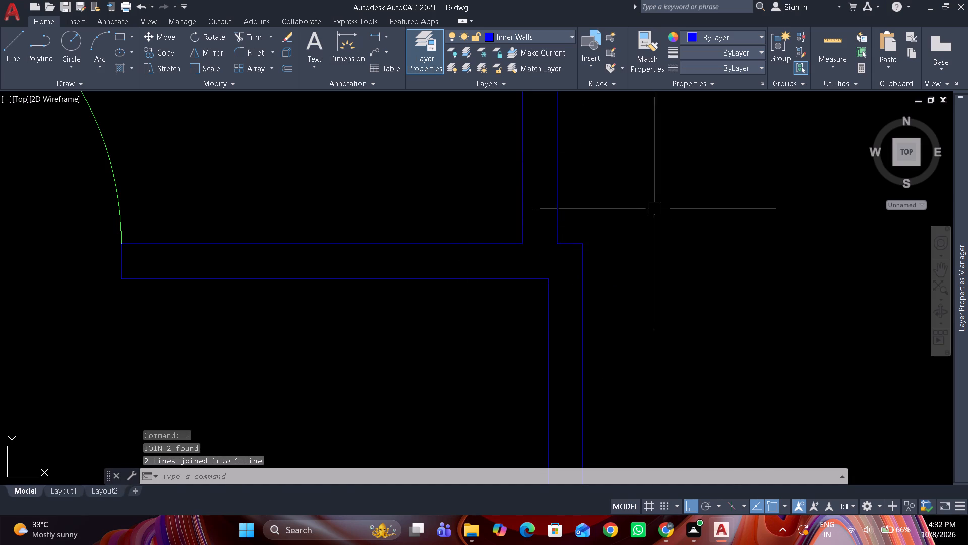
Stretch the jambs of the door in the upper-right room's wall down to the wall's lower line.
scroll(649, 206, "down", 5)
middle_click_drag(620, 203, 521, 198)
scroll(566, 181, "up", 3)
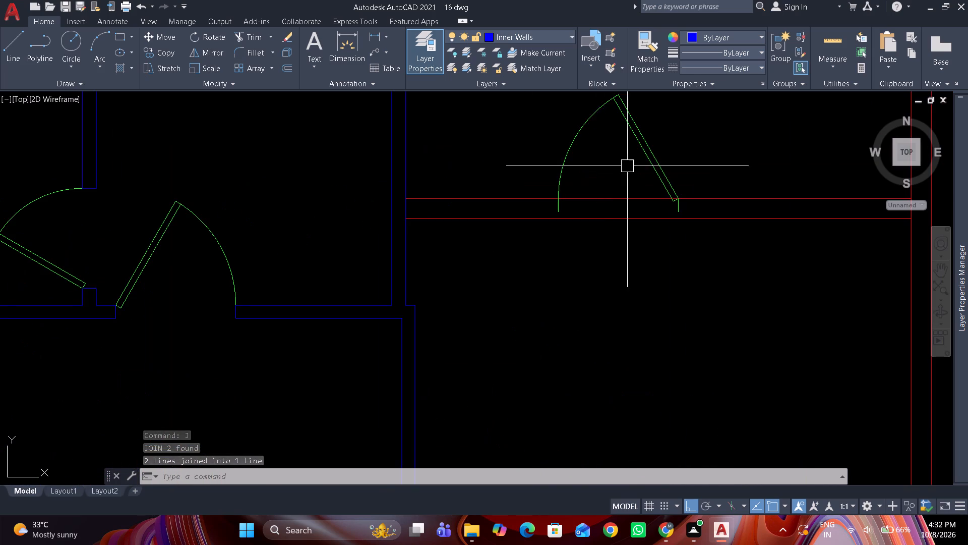
left_click(652, 157)
scroll(668, 203, "up", 3)
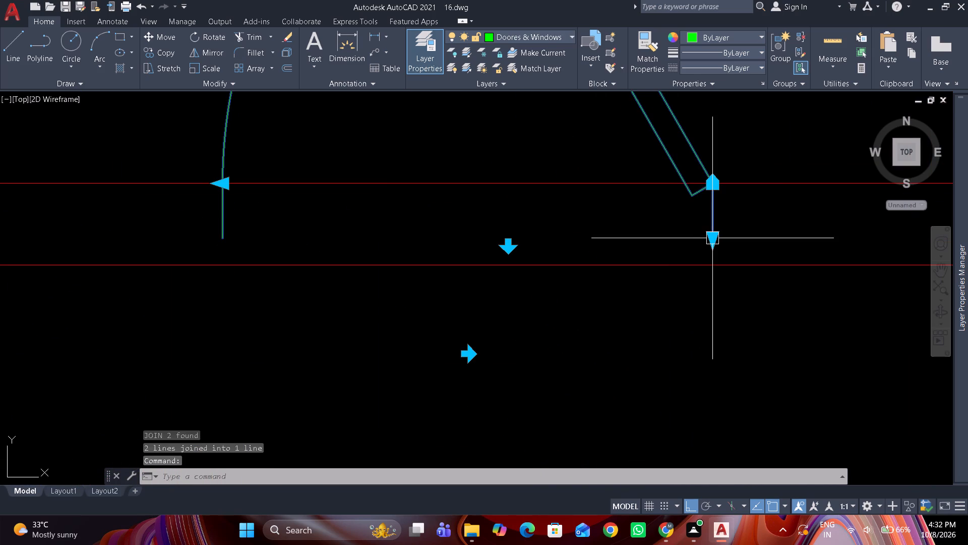
left_click(709, 238)
left_click(711, 268)
key("Escape")
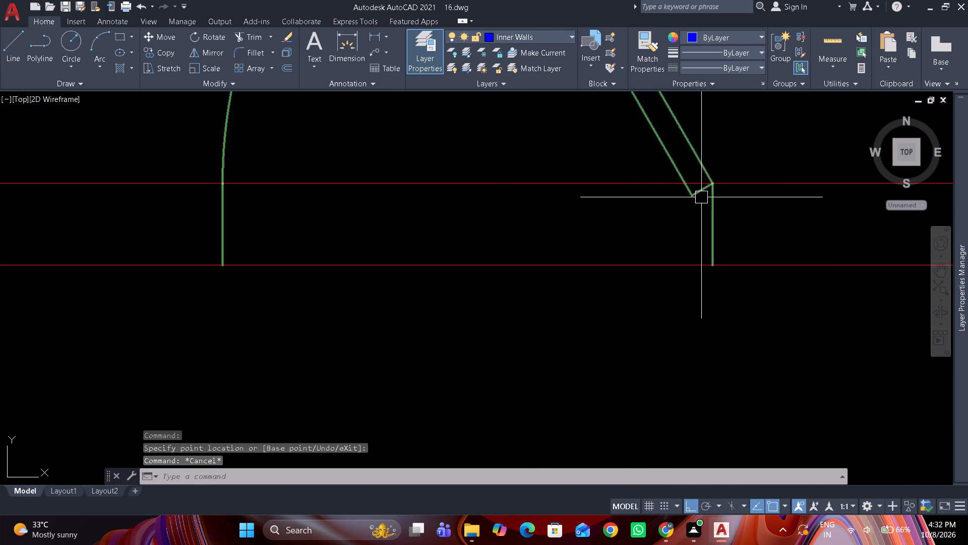
Nudge the door leftward along the upper-right room's double-line wall, nearer the partition.
scroll(701, 197, "down", 3)
left_click(685, 171)
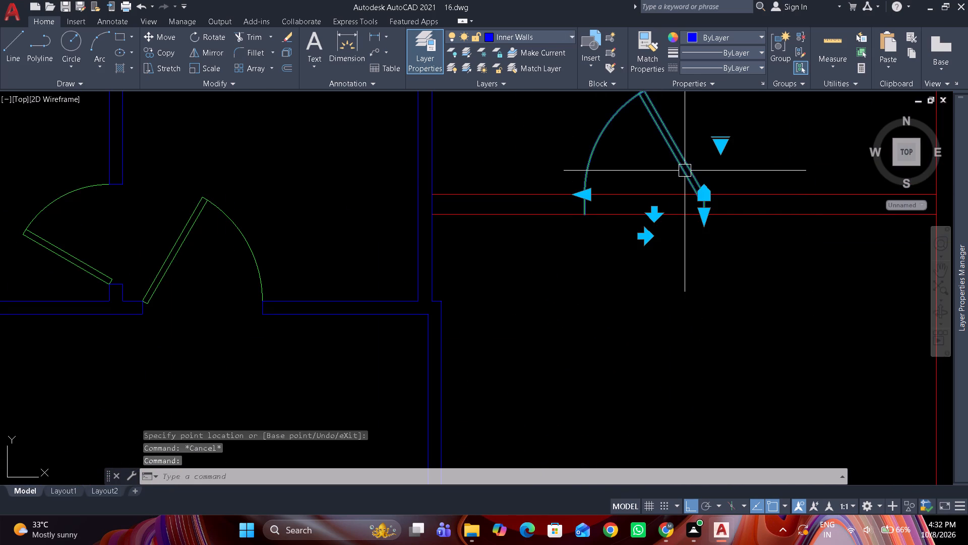
key("ctrl+Left")
key("ctrl+Left")
key("ctrl+Left")
key("ctrl+Left")
key("ctrl+Left")
key("ctrl+Left")
key("ctrl+Left")
key("ctrl+Left")
key("ctrl+Left")
key("ctrl+Left")
key("ctrl+Left")
key("ctrl+Left")
key("ctrl+Left")
key("ctrl+Left")
key("ctrl+Left")
key("ctrl+Left")
key("ctrl+Left")
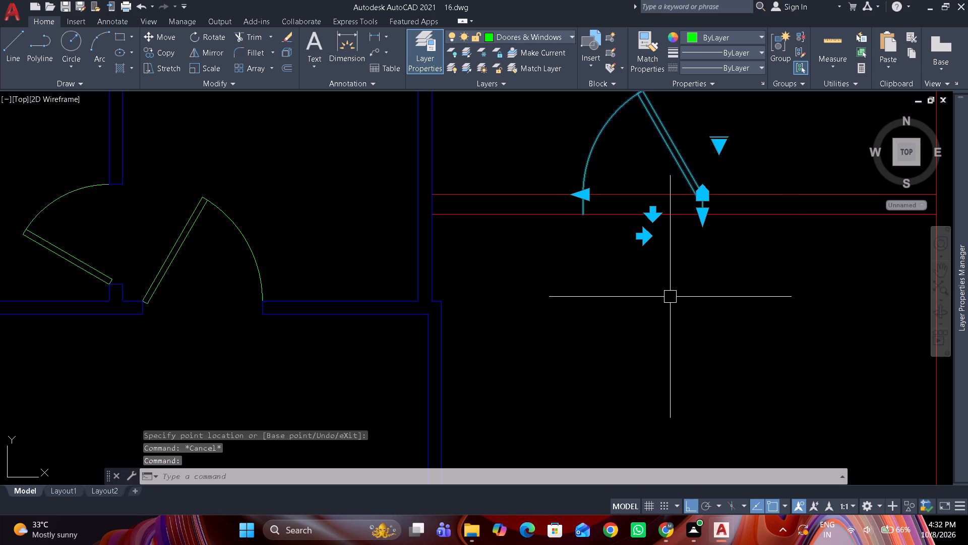
left_click(553, 192)
scroll(553, 193, "up", 2)
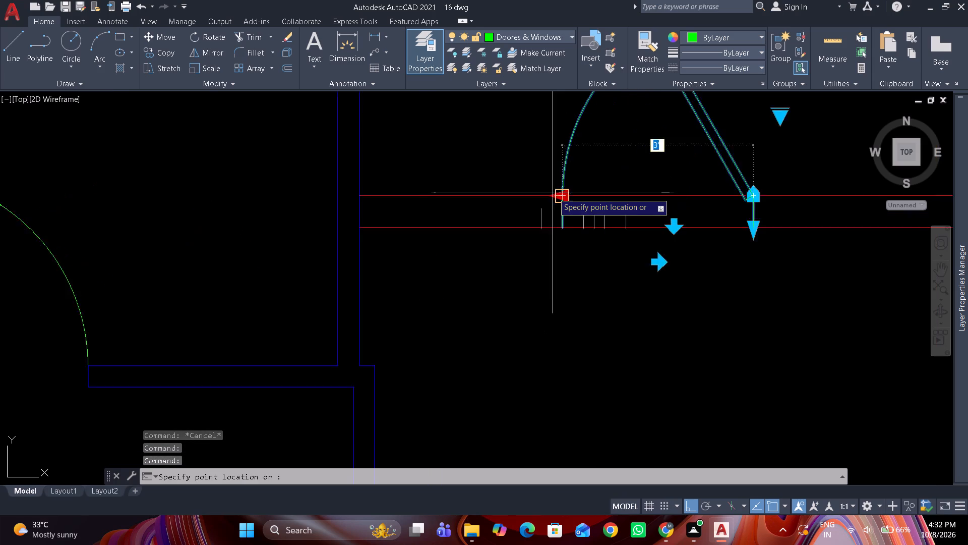
key("Escape")
scroll(549, 204, "down", 5)
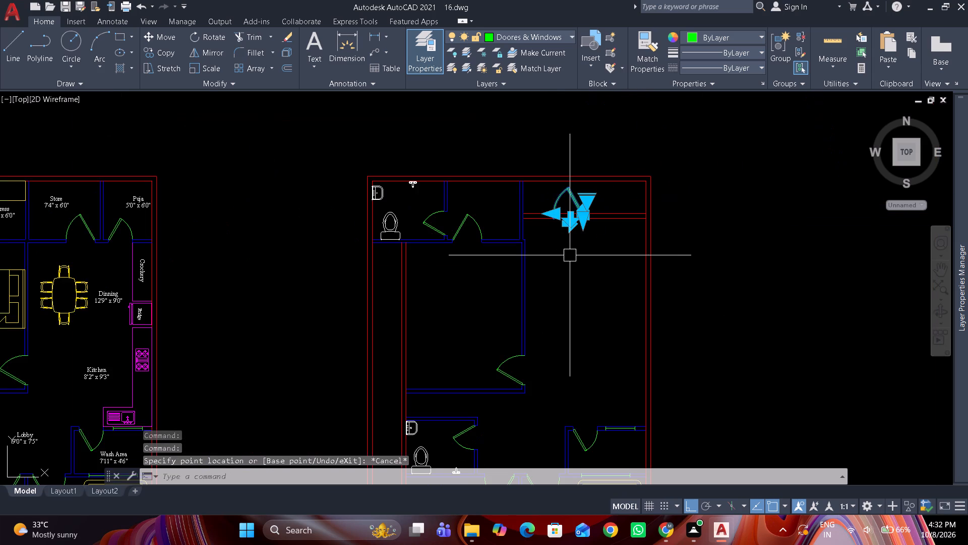
scroll(585, 292, "up", 2)
key("ctrl+Left")
key("ctrl+Left")
key("ctrl+Left")
key("ctrl+Left")
key("ctrl+Left")
key("ctrl+Left")
key("ctrl+Left")
key("ctrl+Left")
key("ctrl+Left")
key("ctrl+Left")
key("ctrl+Left")
key("ctrl+Left")
key("ctrl+Left")
key("ctrl+Left")
key("ctrl+Left")
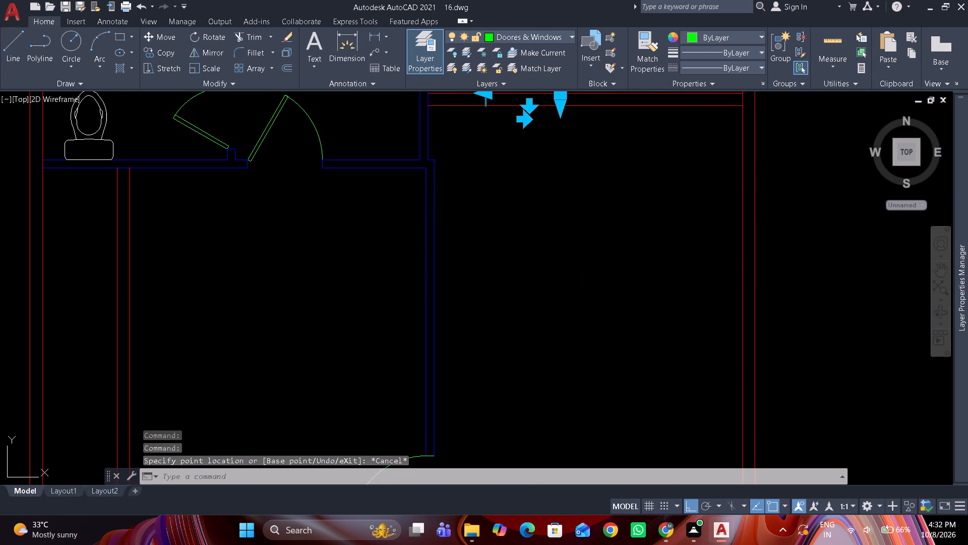
middle_click_drag(537, 190, 556, 348)
key("ctrl+Left")
key("ctrl+Left")
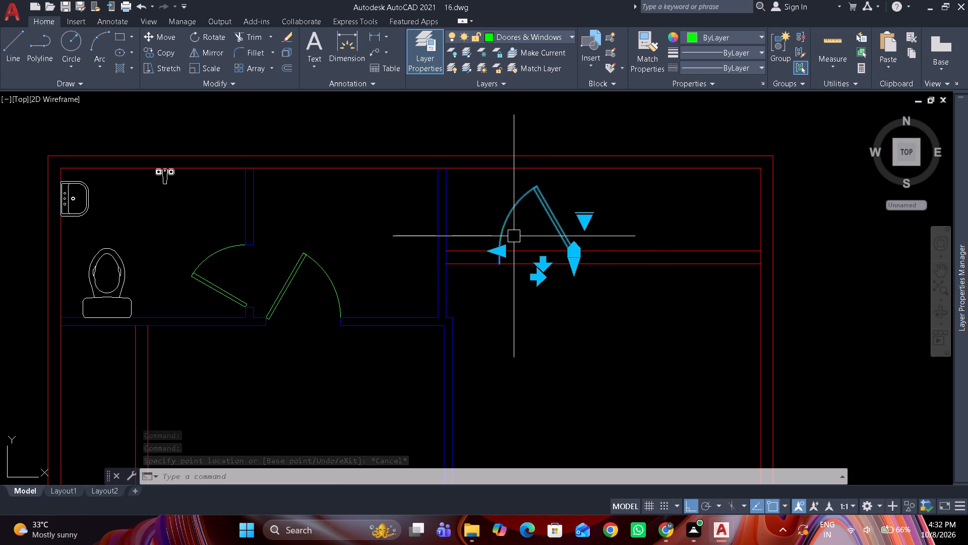
Set the opening state of the door in the upper-right room's wall to Closed.
left_click(584, 224)
left_click(605, 282)
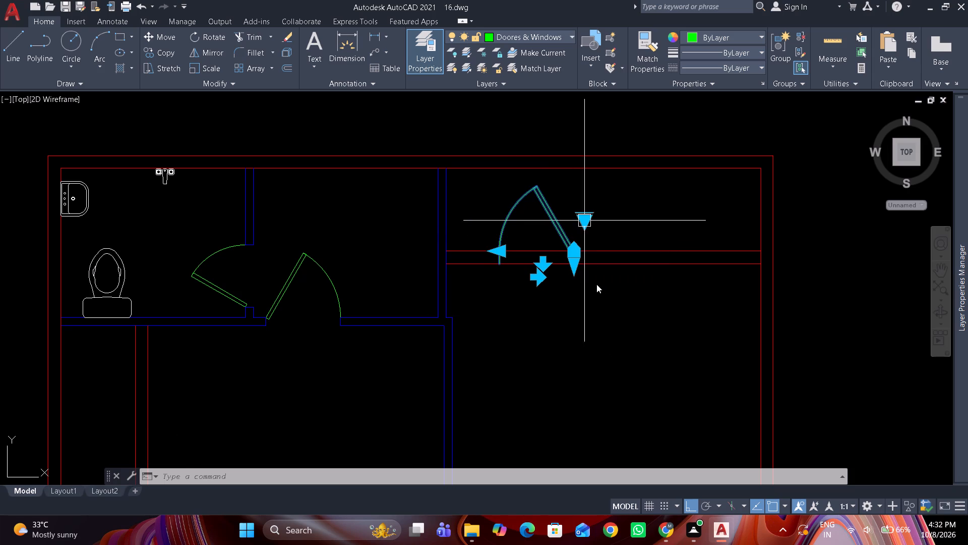
left_click(585, 227)
left_click(611, 289)
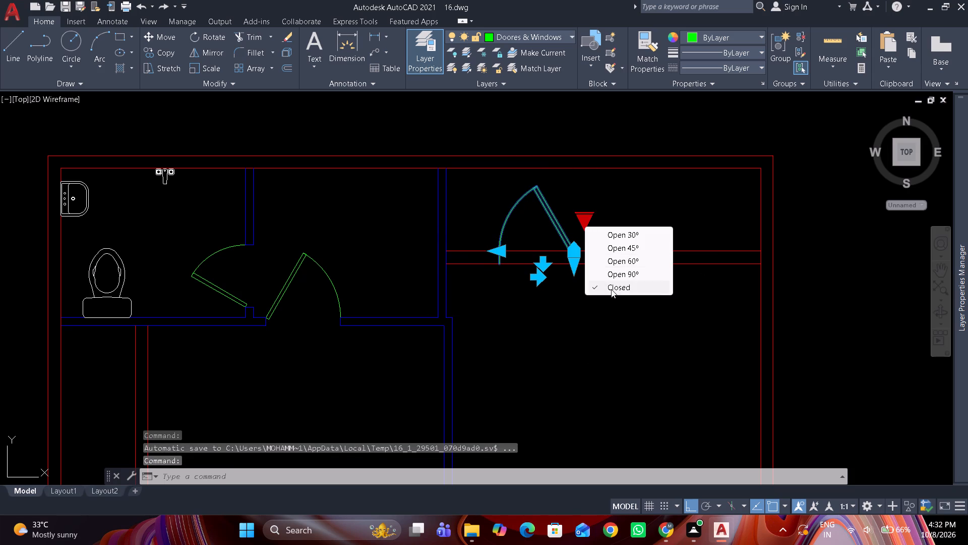
key("Escape")
Trim the wall line crossing the closed door's opening between its two jambs.
scroll(565, 257, "up", 3)
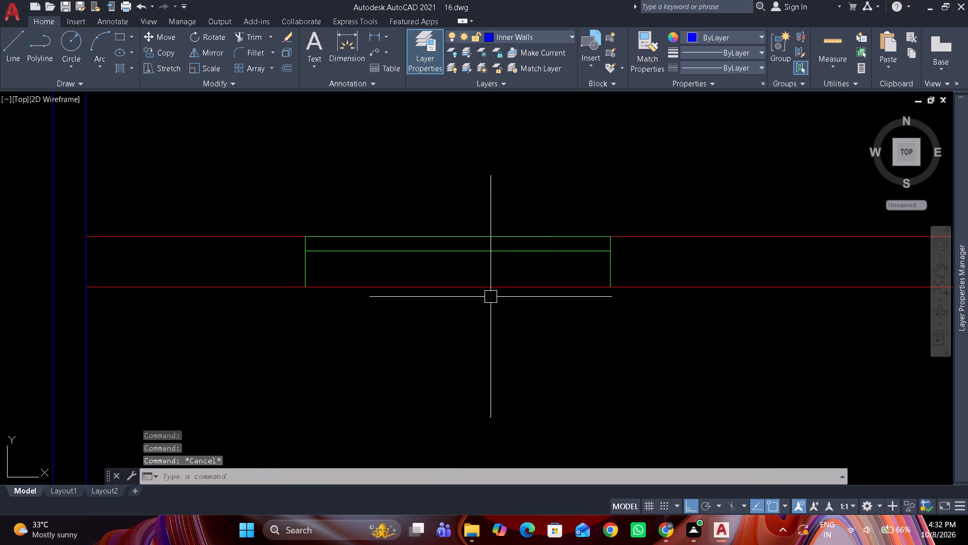
type("tr")
key("space")
left_click_drag(457, 320, 446, 253)
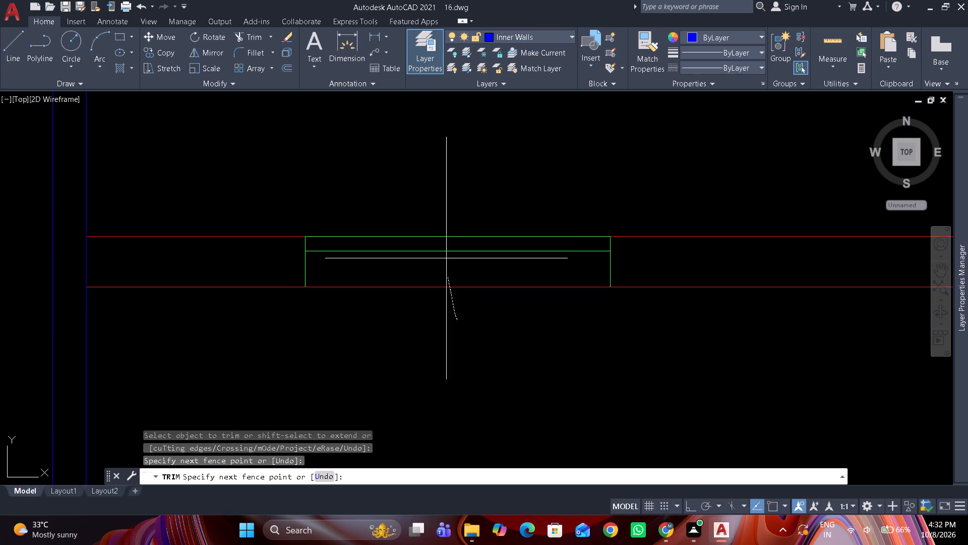
left_click_drag(446, 253, 445, 185)
key("space")
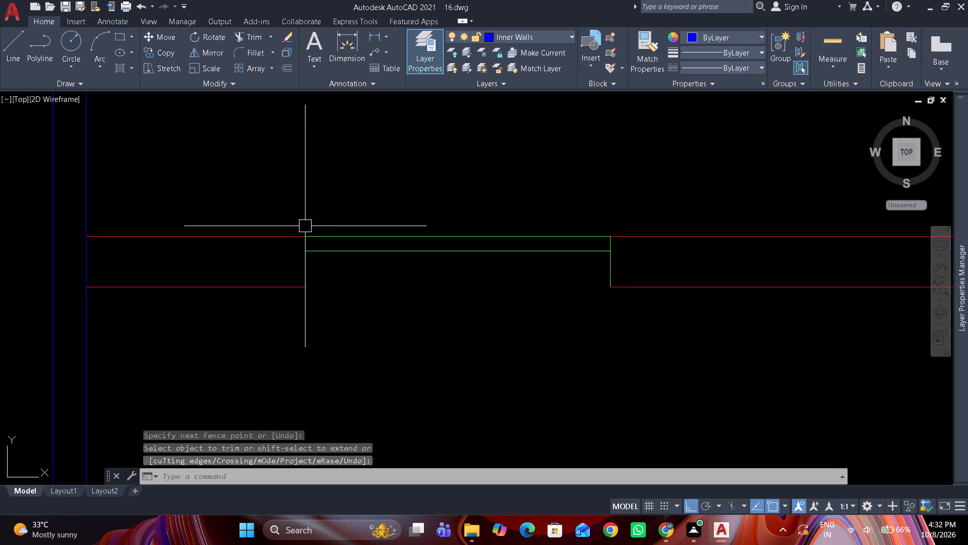
Make Outer Walls the current layer.
left_click_drag(267, 203, 290, 235)
left_click_drag(363, 355, 365, 335)
left_click_drag(548, 185, 574, 209)
left_click(688, 340)
left_click(525, 41)
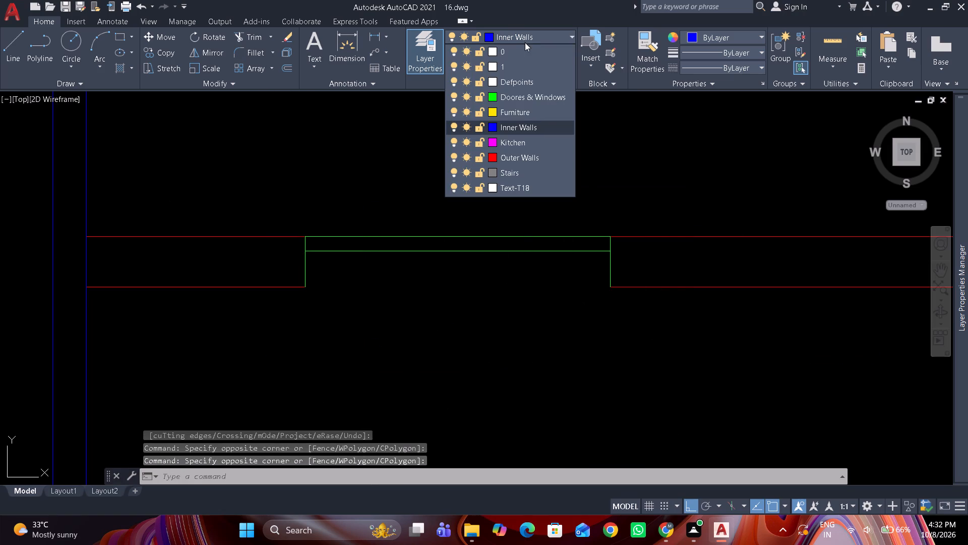
left_click(514, 164)
key("Escape")
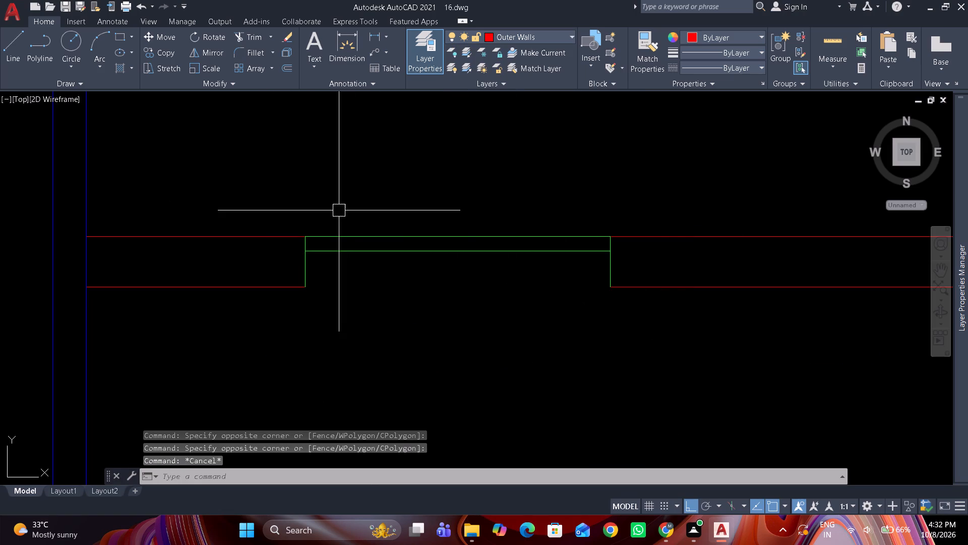
Draw vertical lines across the wall thickness at both sides of the closed door's opening.
key("l")
key("space")
left_click(307, 232)
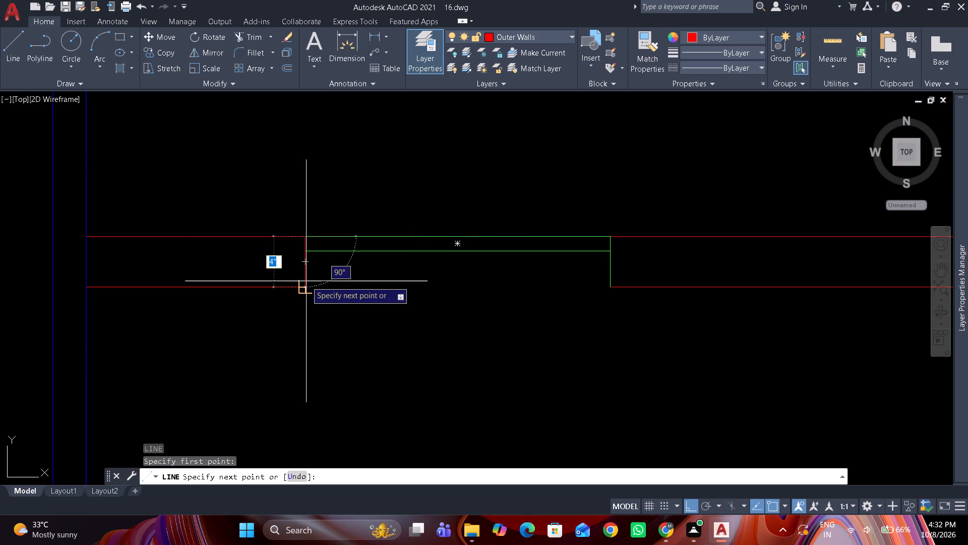
left_click(306, 288)
key("space")
key("space")
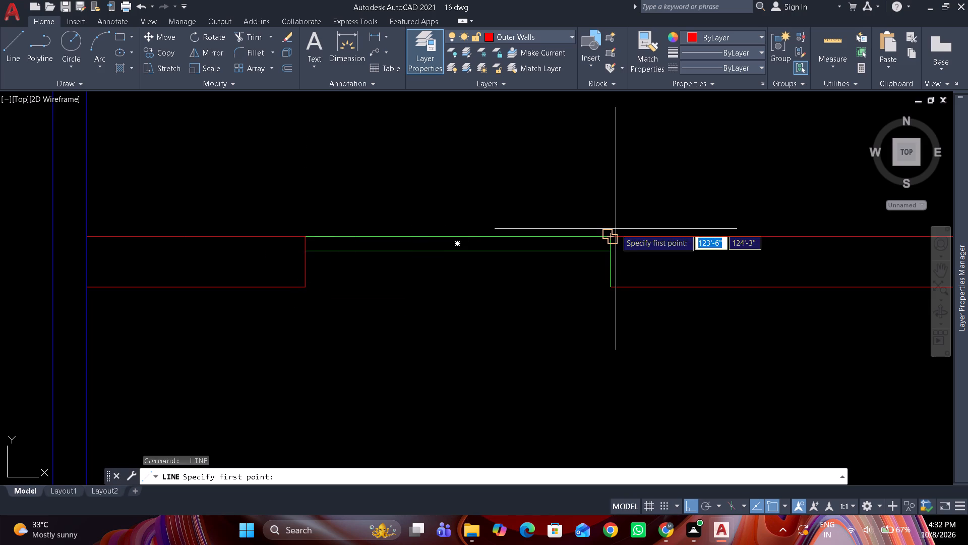
left_click(613, 234)
left_click_drag(613, 292, 613, 271)
key("space")
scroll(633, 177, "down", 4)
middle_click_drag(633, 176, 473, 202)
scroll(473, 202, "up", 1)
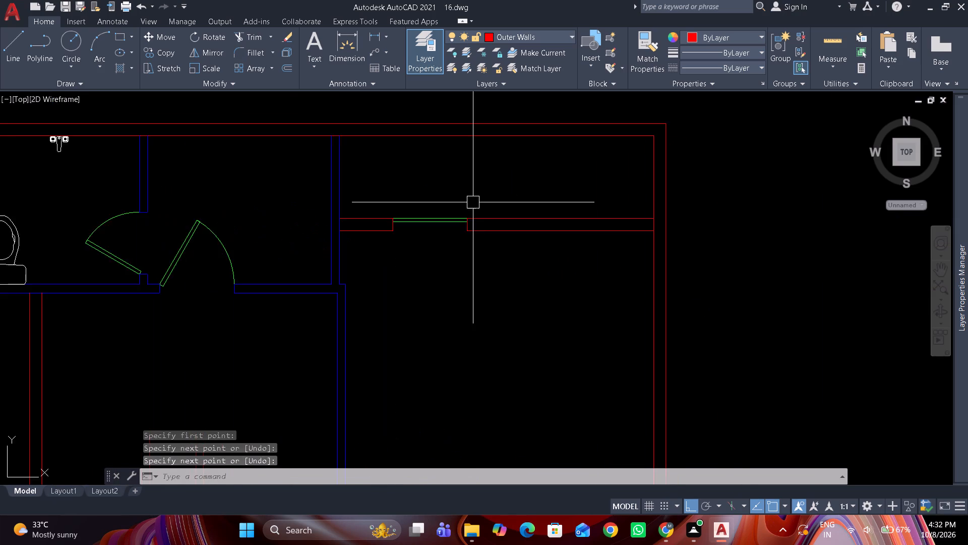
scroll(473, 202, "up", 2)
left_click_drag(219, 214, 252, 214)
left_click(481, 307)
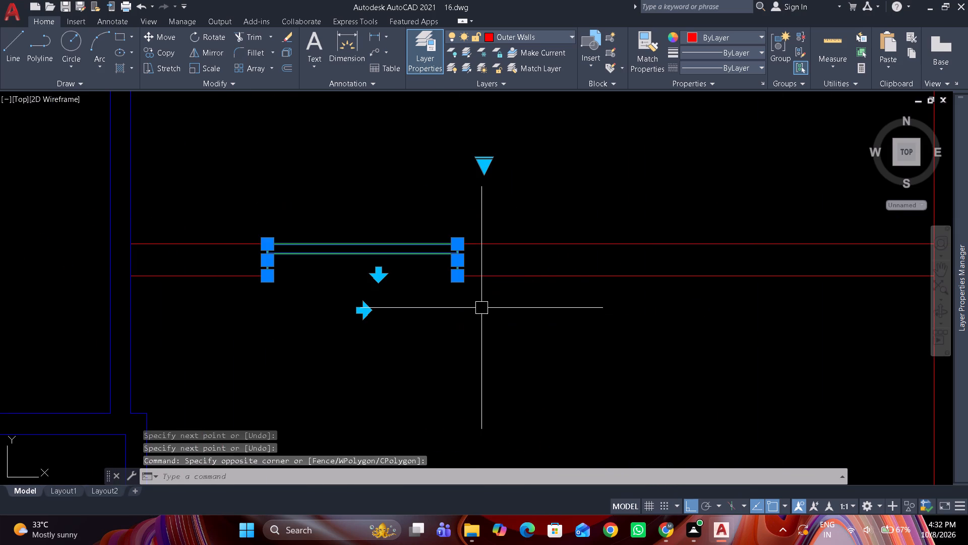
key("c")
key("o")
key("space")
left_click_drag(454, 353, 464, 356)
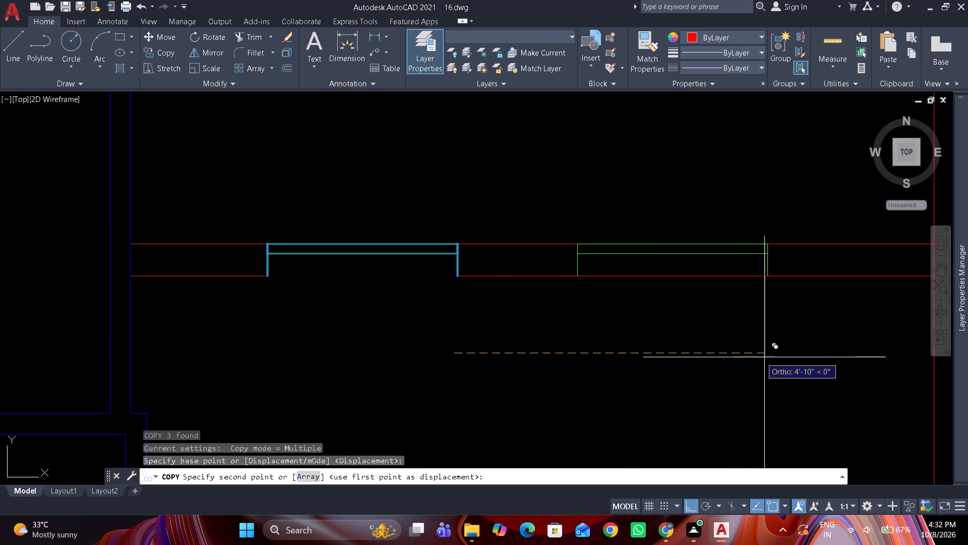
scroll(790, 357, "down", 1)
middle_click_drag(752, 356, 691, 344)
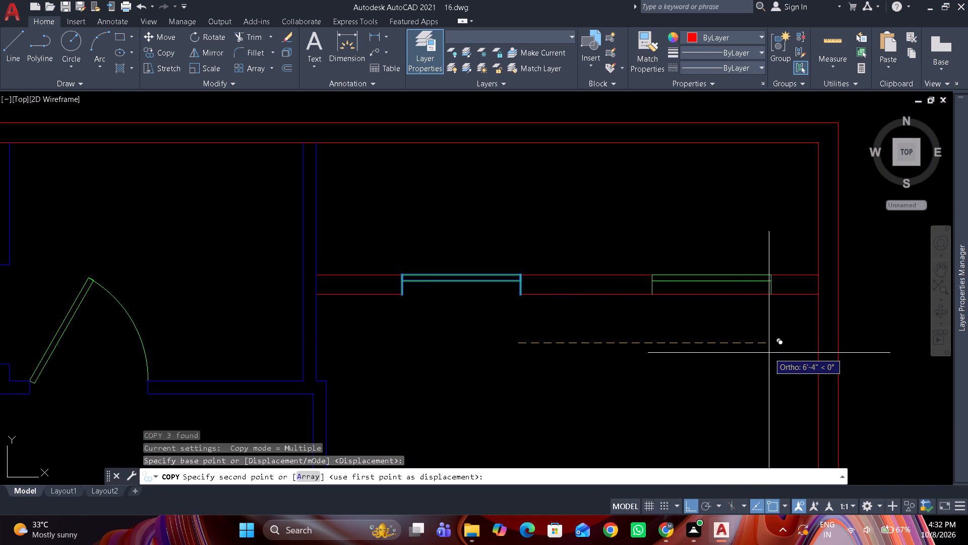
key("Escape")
Mirror the closed door and its two jamb lines about a vertical axis in the wall, keeping the originals.
left_click_drag(385, 208, 426, 259)
left_click(541, 369)
type("mi")
key("space")
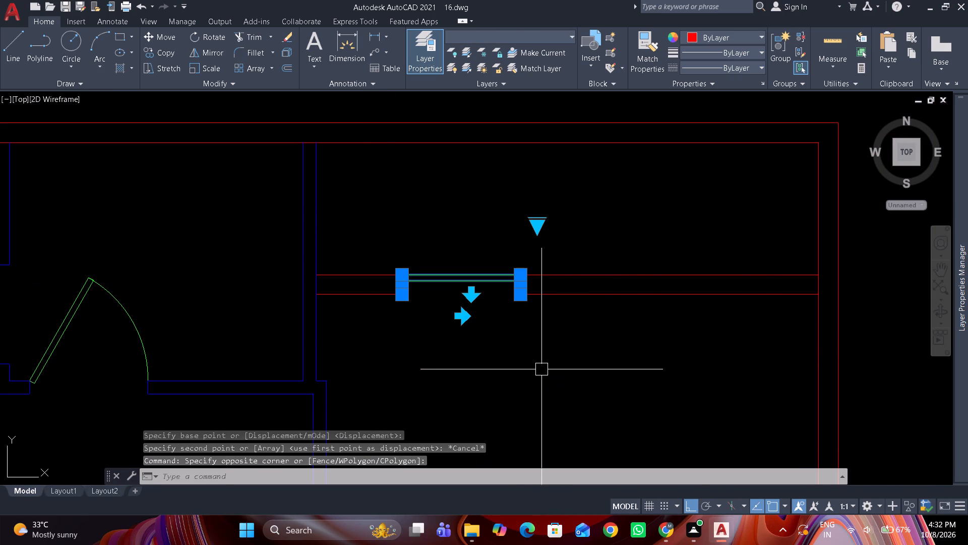
left_click(575, 292)
left_click(577, 353)
key("space")
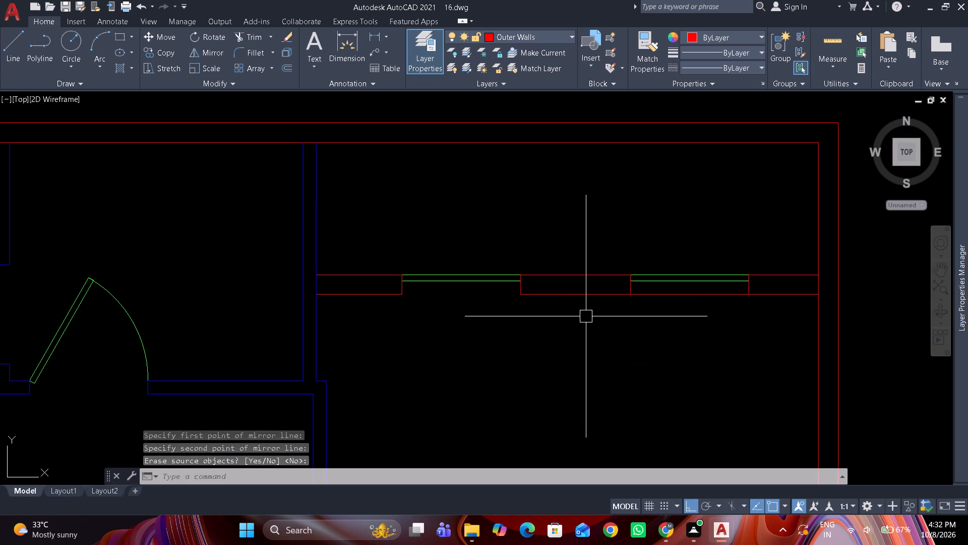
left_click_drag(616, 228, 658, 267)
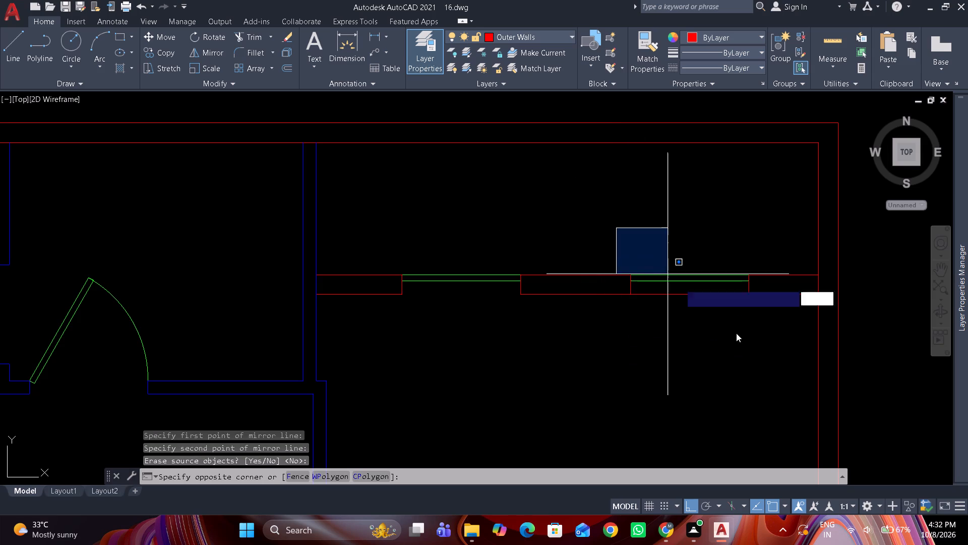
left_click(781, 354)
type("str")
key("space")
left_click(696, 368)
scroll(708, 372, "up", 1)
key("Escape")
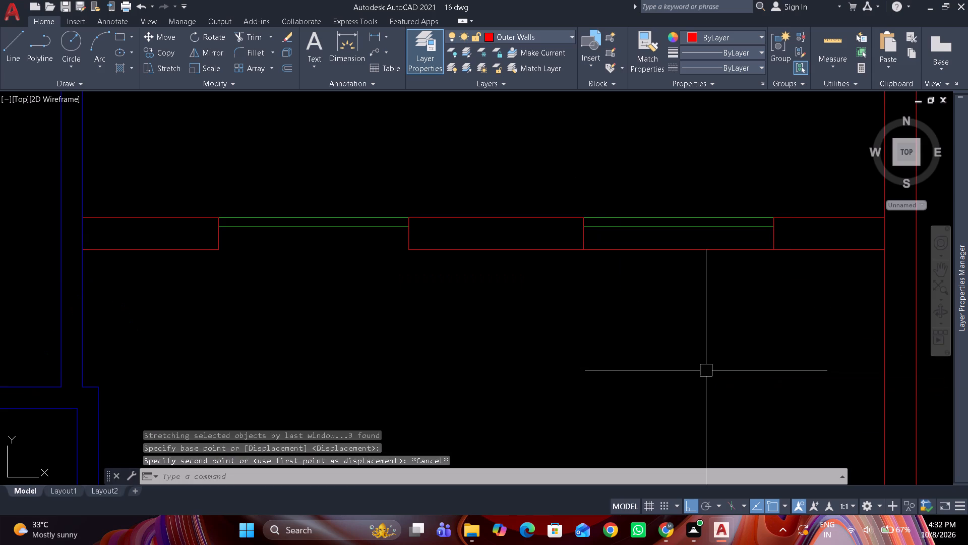
Stretch the mirrored door and its jamb lines 4" along the wall toward the right outer wall.
left_click_drag(802, 309, 729, 240)
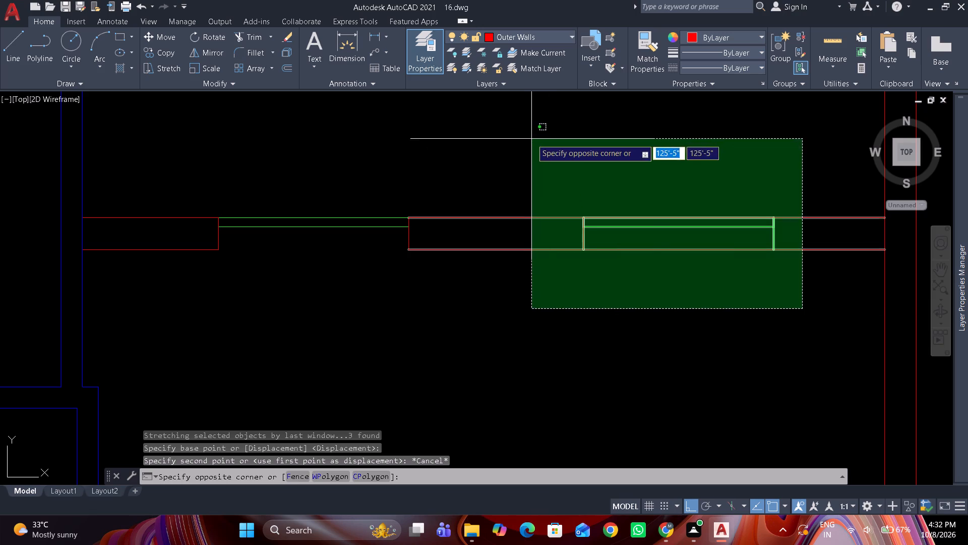
left_click(531, 139)
key("space")
left_click(621, 316)
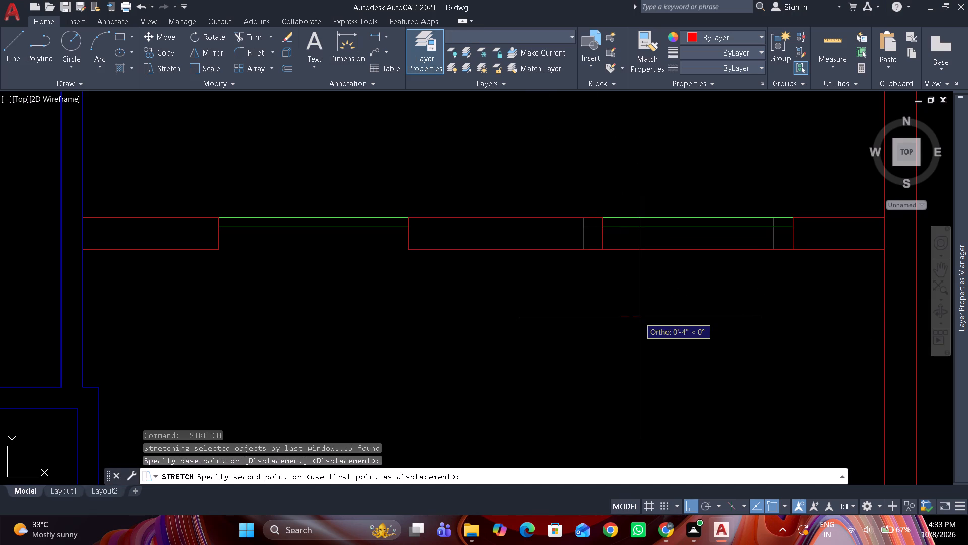
left_click(640, 317)
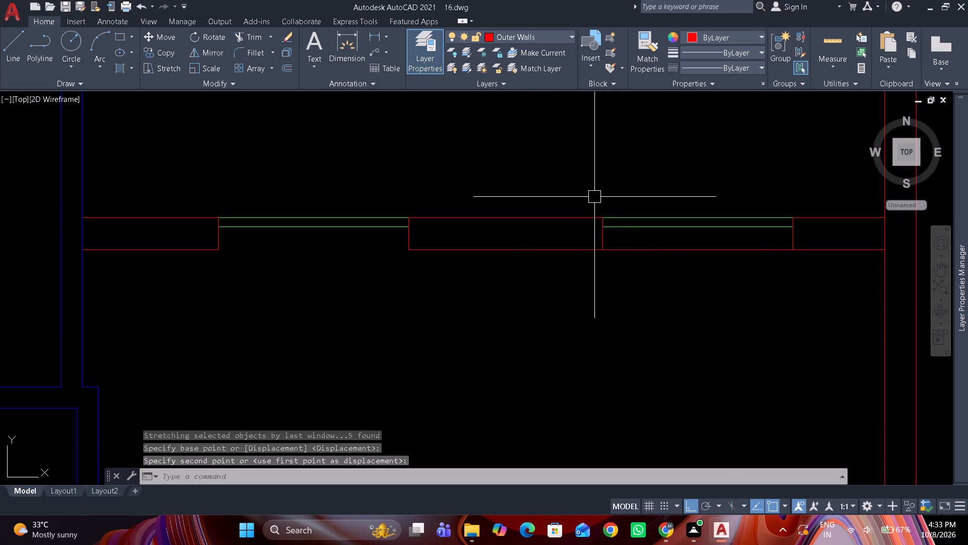
Save the drawing.
key("ctrl+s")
Set the Offset command's distance to 12'.
scroll(555, 182, "down", 4)
middle_click_drag(559, 242, 533, 206)
scroll(544, 228, "up", 2)
scroll(542, 224, "down", 1)
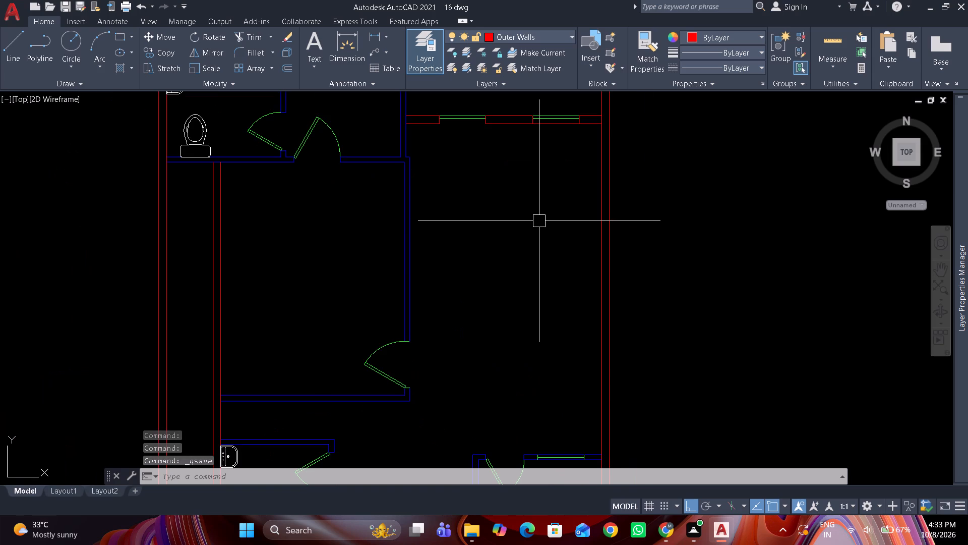
type("o")
key("space")
key("1")
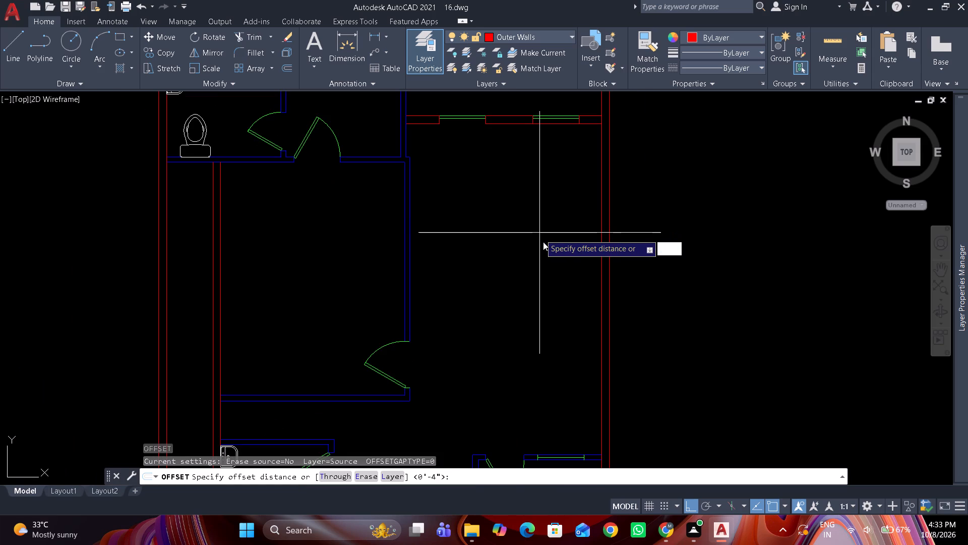
key("2")
key("apostrophe")
key("space")
scroll(577, 217, "up", 1)
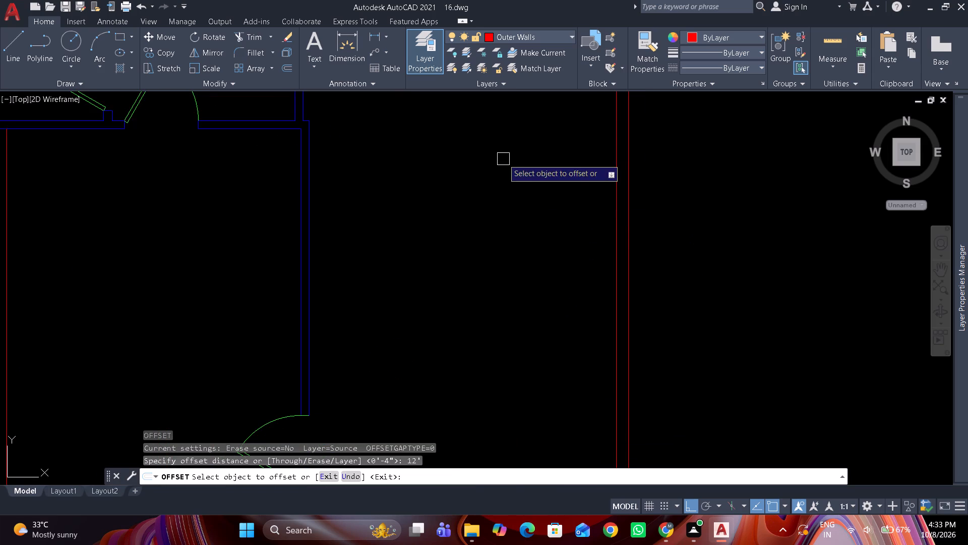
middle_click_drag(508, 178, 526, 258)
key("Escape")
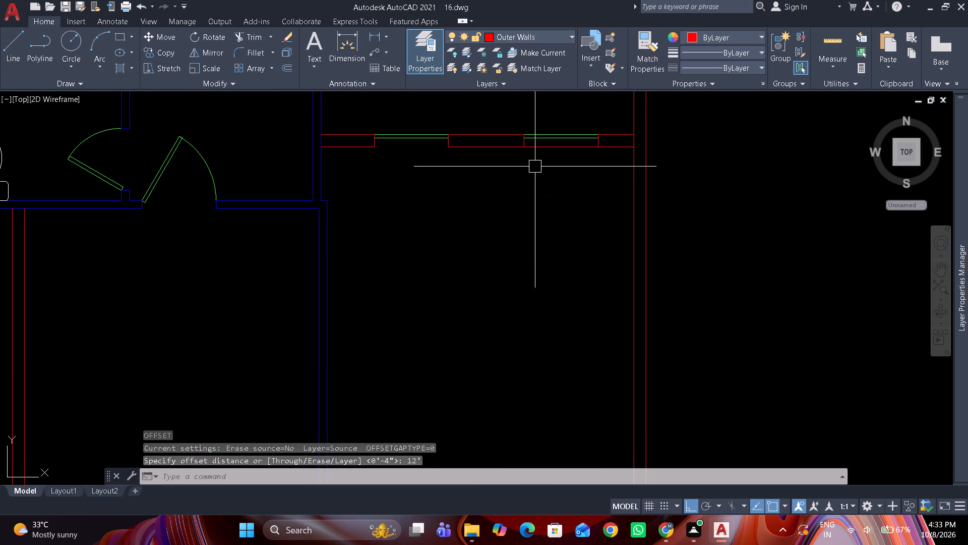
Trim the lower wall line across the mirrored door's opening.
type("tr")
key("space")
left_click_drag(546, 148, 544, 153)
key("space")
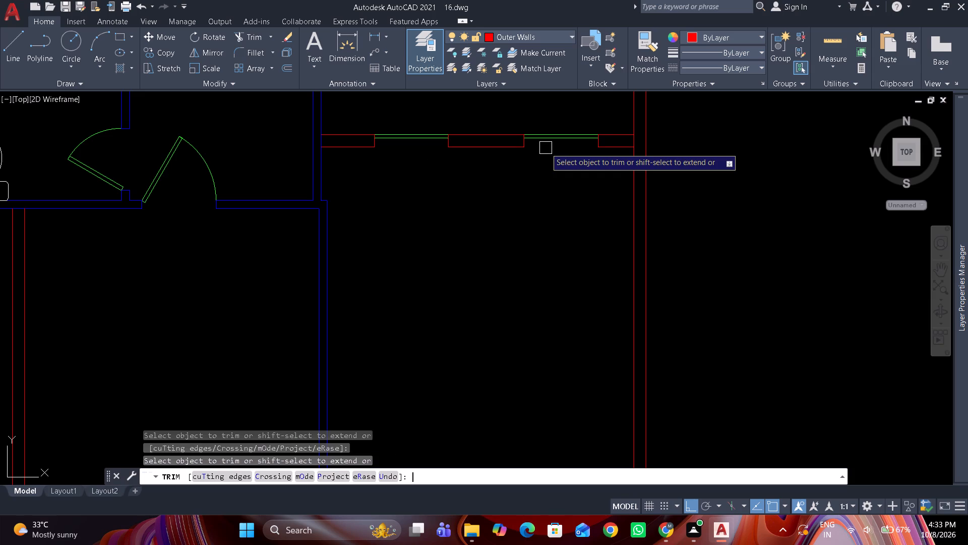
Offset the lower wall line segment between the two green-framed openings 12' down into the room.
type("o")
key("space")
key("space")
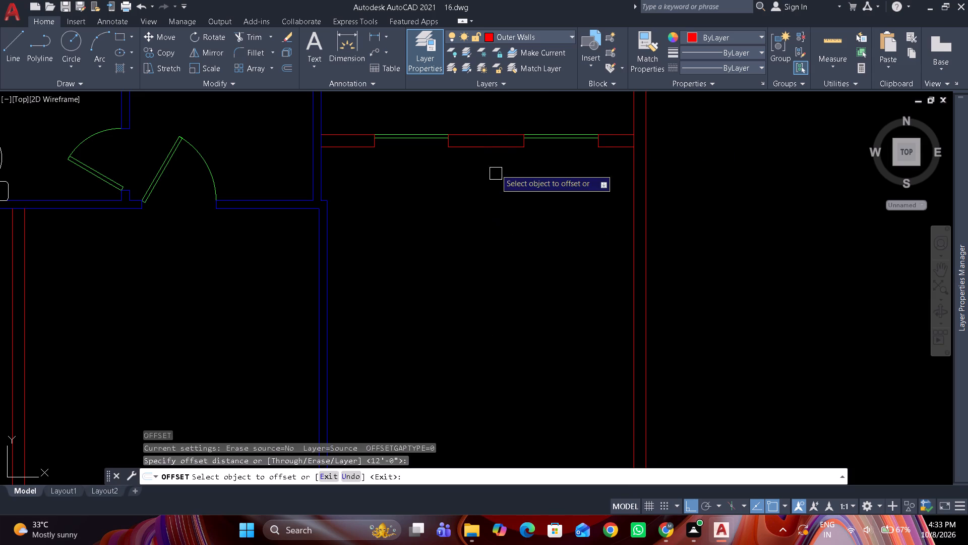
left_click_drag(499, 149, 499, 158)
left_click(496, 251)
key("space")
Extend both ends of the offset line to the inner wall and the outer wall.
type("ex")
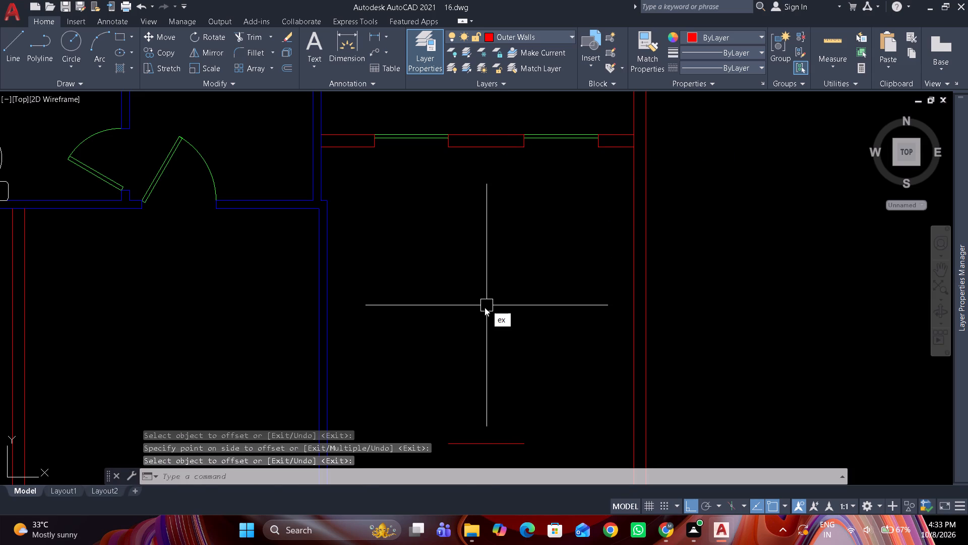
key("space")
middle_click_drag(478, 323, 478, 227)
left_click(464, 352)
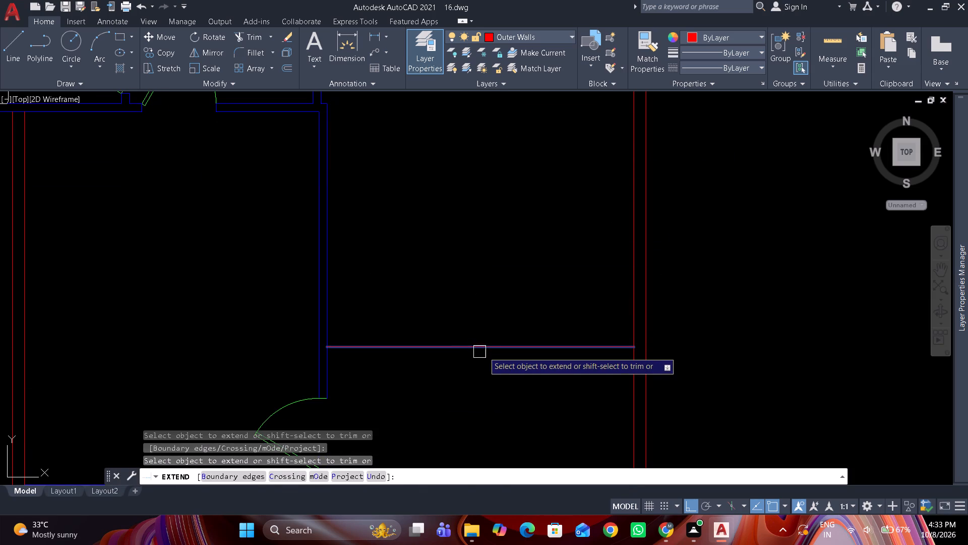
left_click_drag(496, 352, 497, 343)
key("space")
Move the extended line to the Inner Walls layer.
left_click_drag(495, 338, 486, 365)
left_click_drag(479, 378, 479, 365)
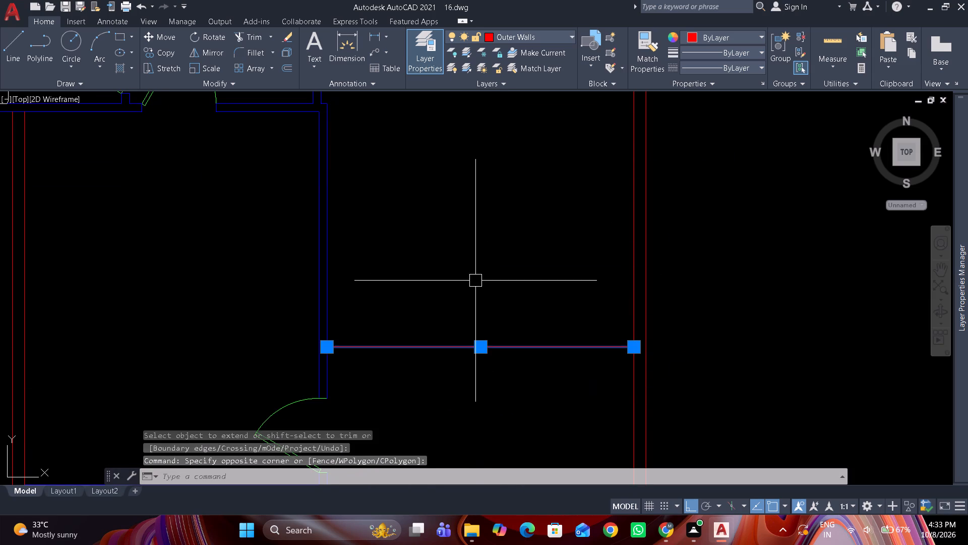
left_click(556, 35)
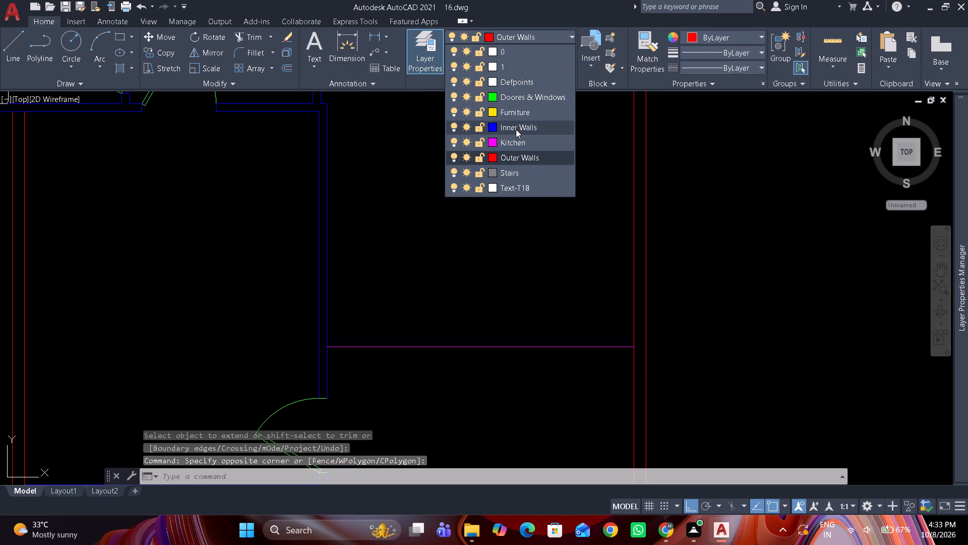
left_click_drag(516, 128, 513, 133)
key("Escape")
Offset the new inner wall line 4" downward to give the partition its thickness.
type("o 4\"")
key("Return")
left_click_drag(458, 350, 454, 370)
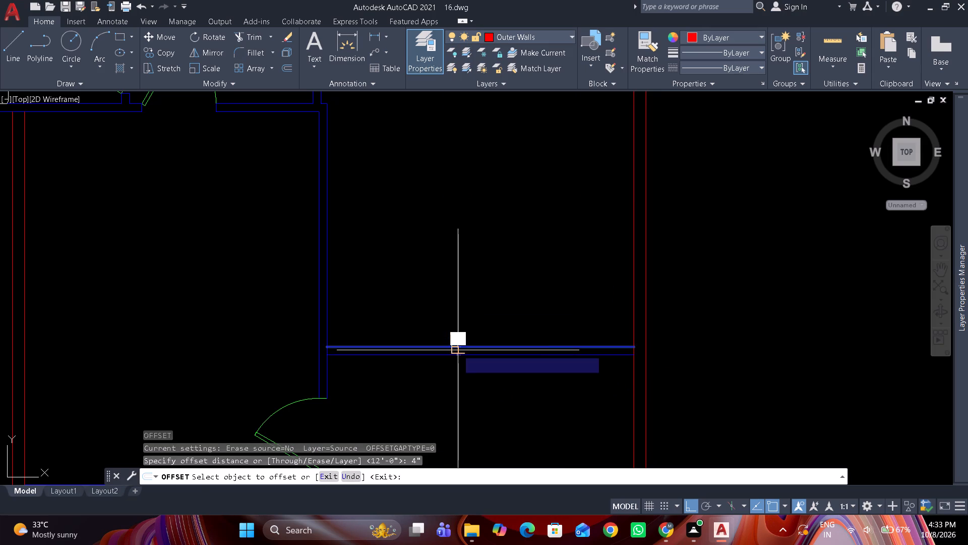
left_click(442, 409)
key("space")
Offset the partition's lower line 3'4" downward to start a second partition.
middle_click_drag(437, 340, 442, 235)
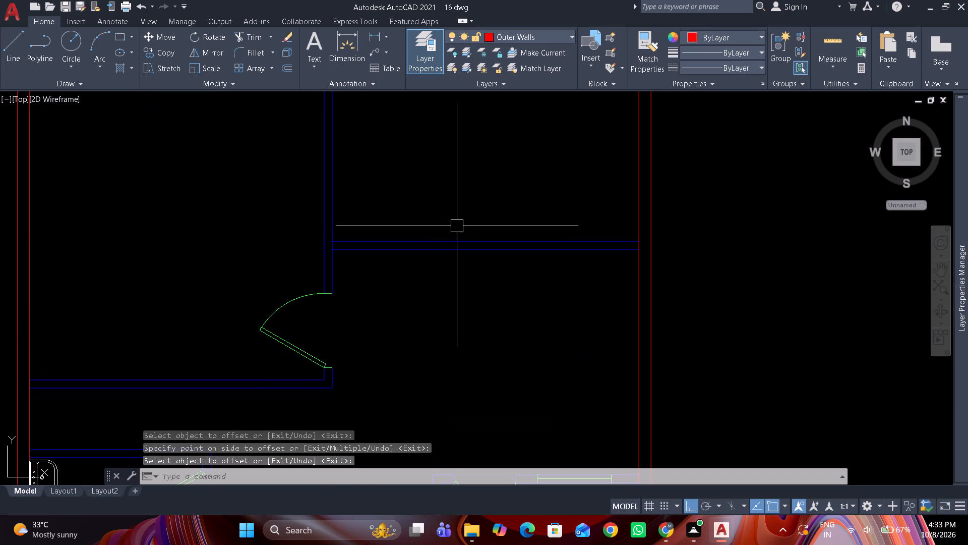
middle_click_drag(476, 310, 463, 245)
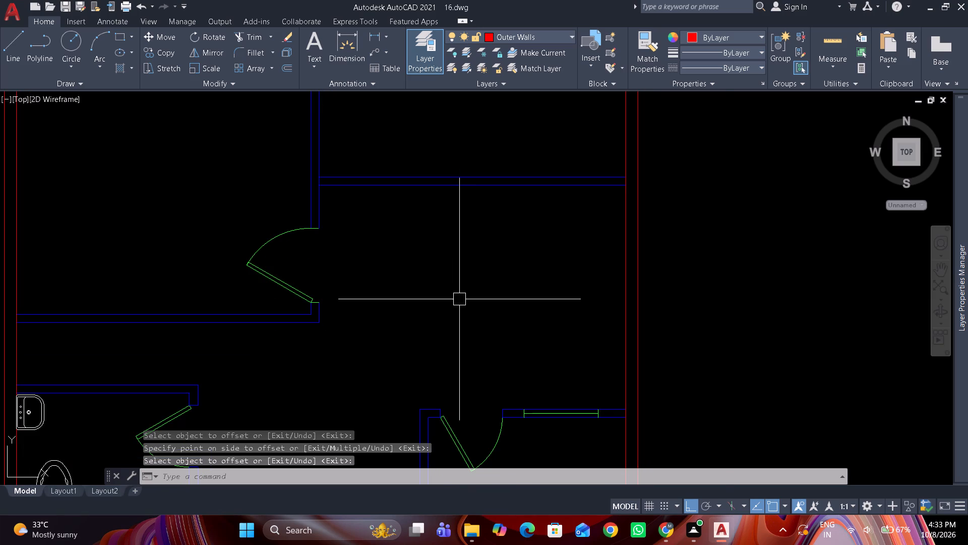
scroll(459, 299, "up", 1)
type("o")
key("space")
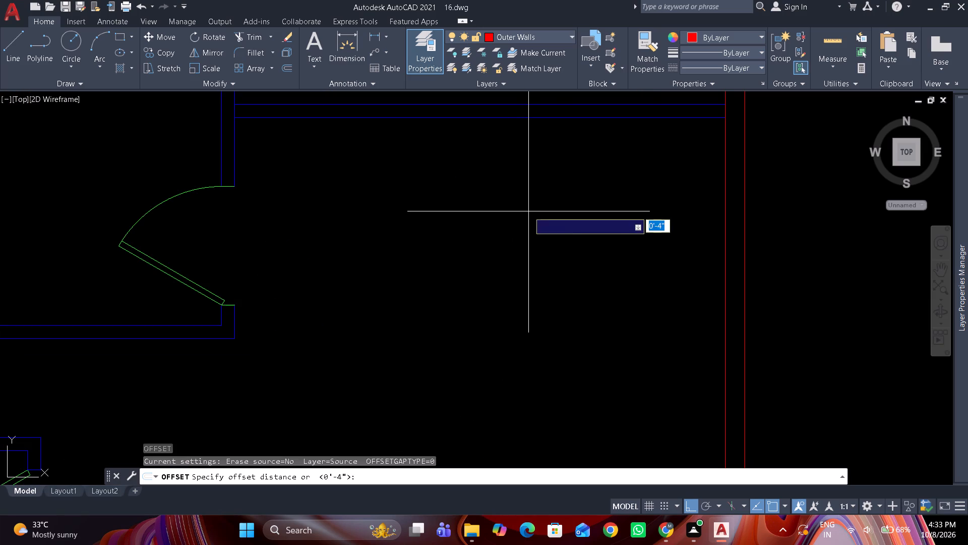
key("3")
type("'4\"")
key("Return")
left_click_drag(577, 118, 578, 140)
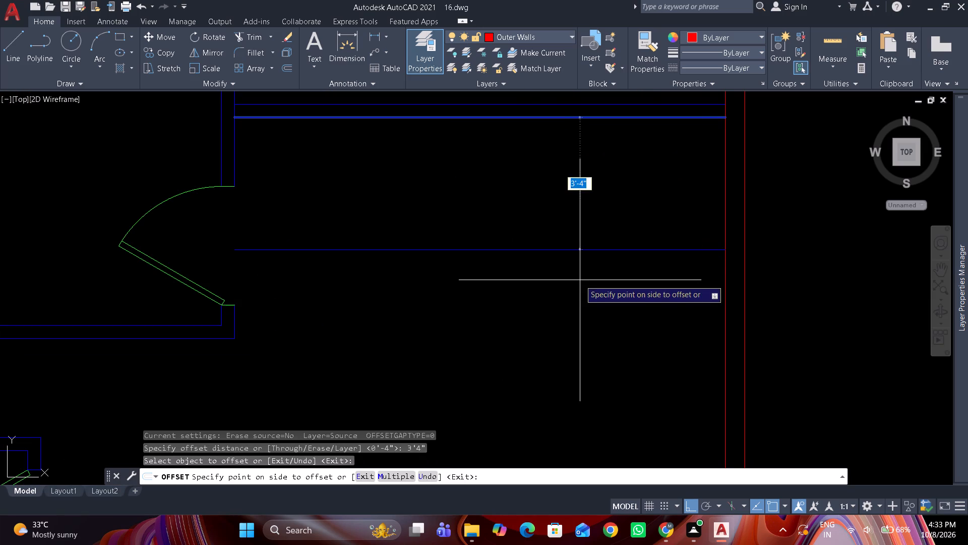
left_click(580, 280)
key("space")
Offset the second partition's line 4" downward to give it thickness.
key("space")
type("4\"")
key("Return")
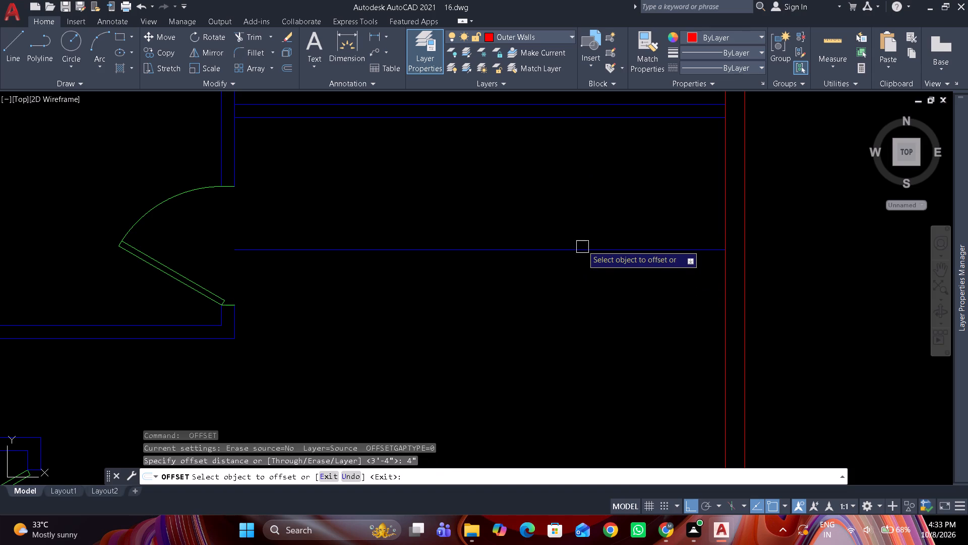
left_click_drag(582, 251, 583, 283)
left_click(583, 322)
key("space")
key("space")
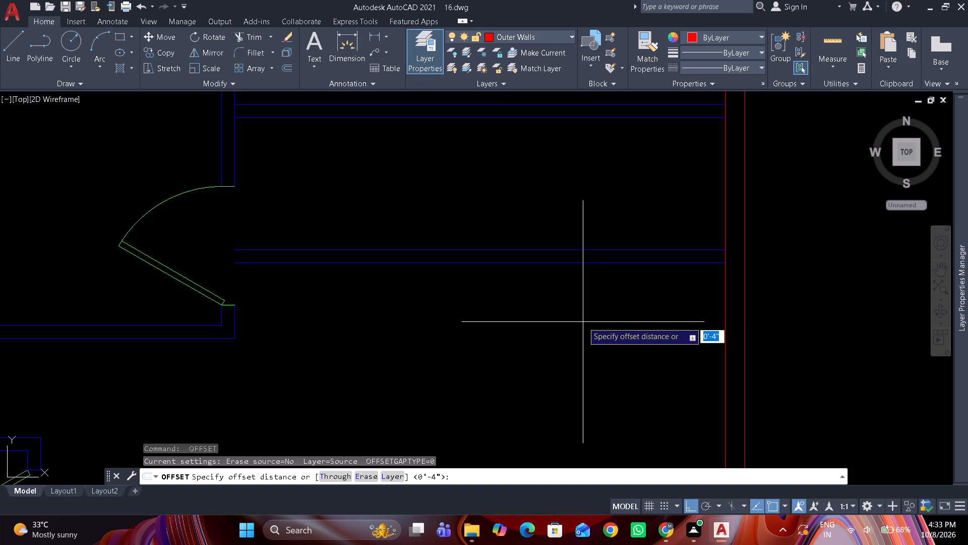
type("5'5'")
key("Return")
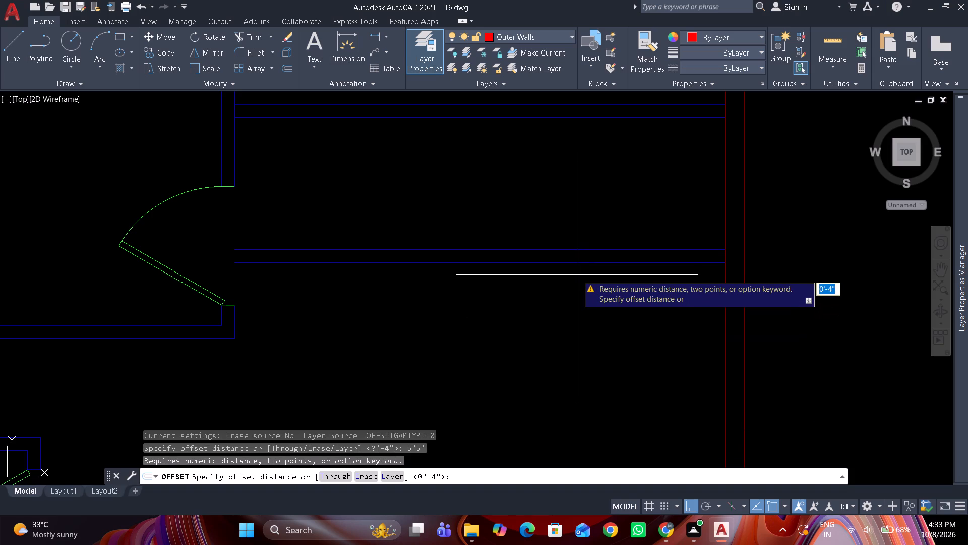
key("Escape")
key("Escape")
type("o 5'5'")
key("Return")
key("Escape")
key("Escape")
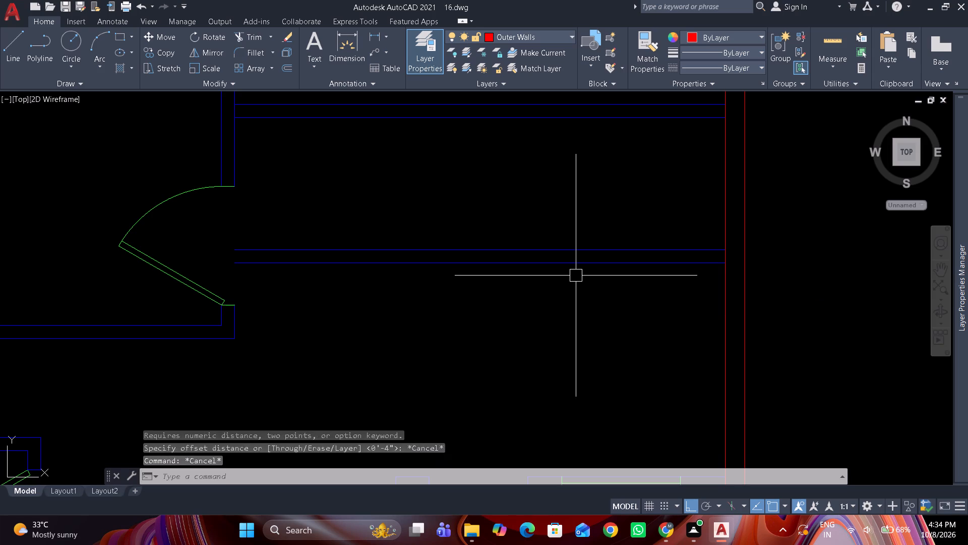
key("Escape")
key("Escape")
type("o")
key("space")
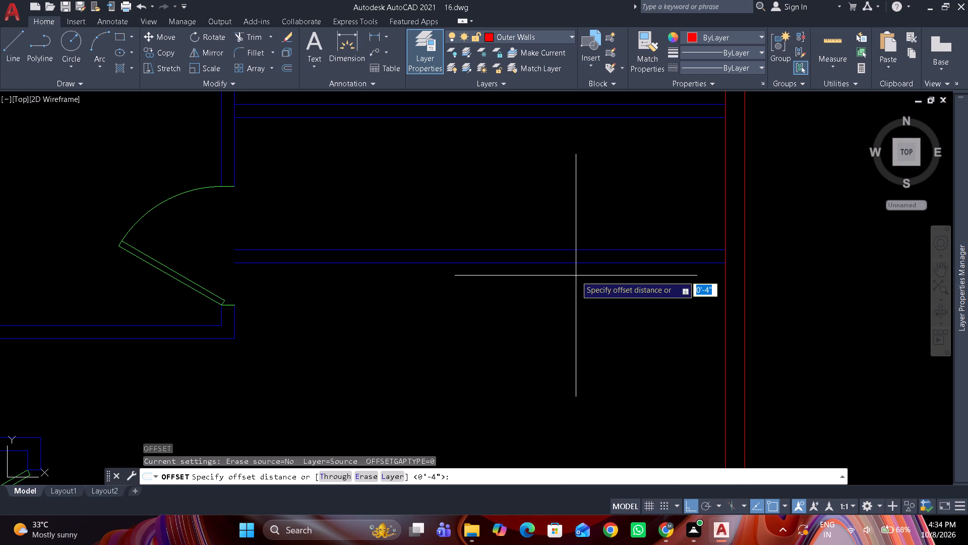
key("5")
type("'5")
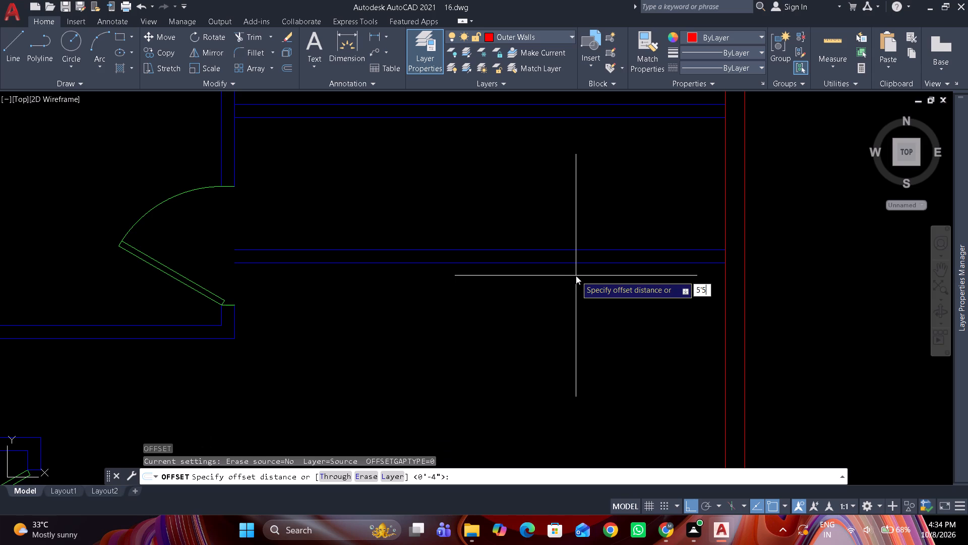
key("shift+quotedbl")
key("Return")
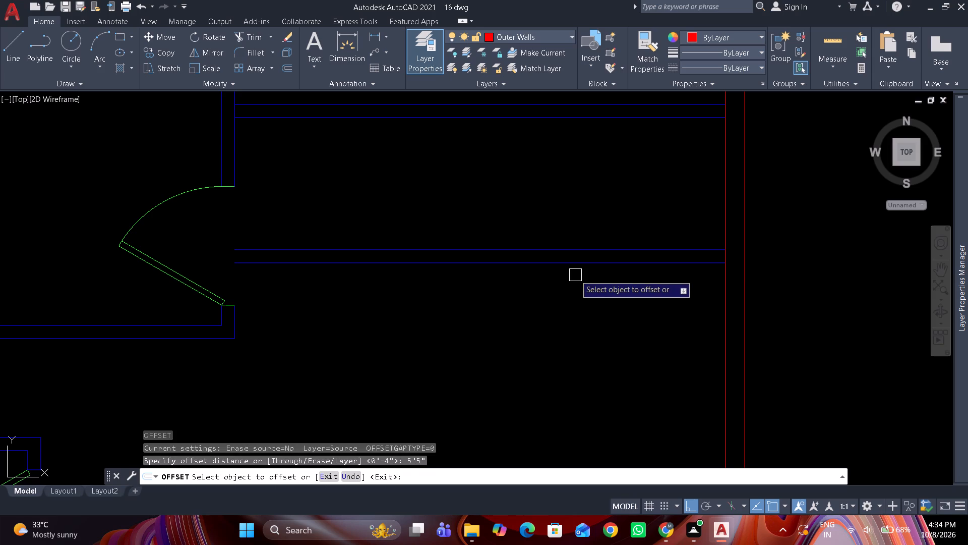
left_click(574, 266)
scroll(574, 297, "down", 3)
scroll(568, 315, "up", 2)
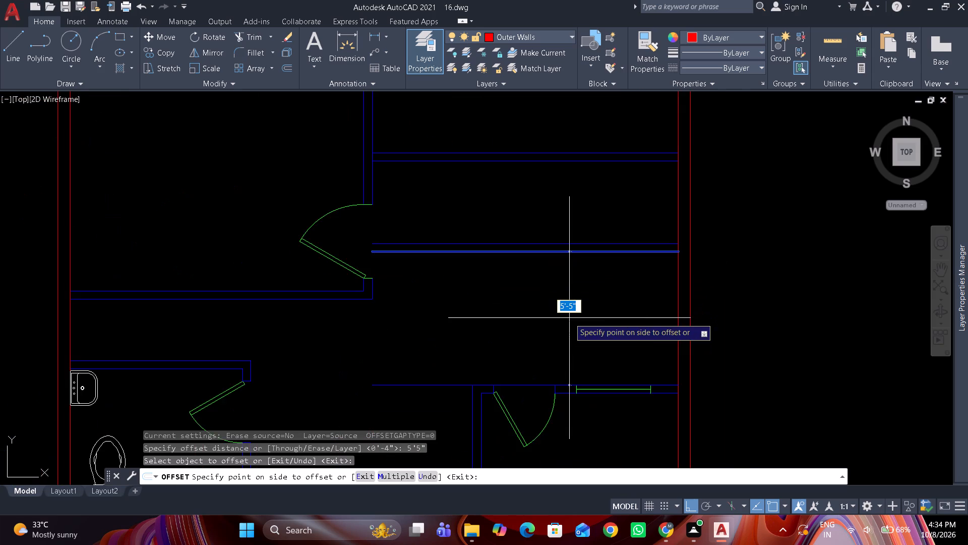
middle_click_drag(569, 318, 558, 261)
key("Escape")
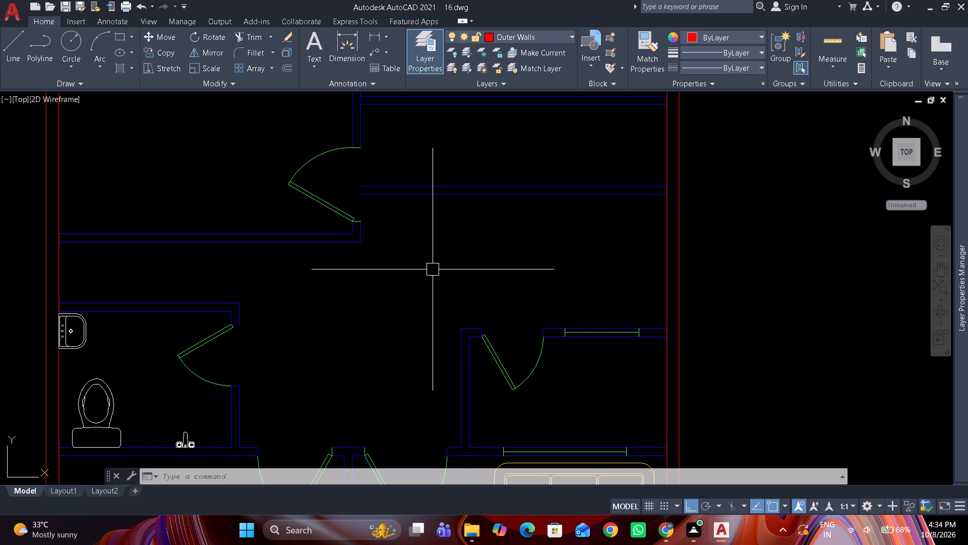
Draw a vertical construction line through the outer upper-left corner of the small room above the sofa.
middle_click_drag(460, 297, 426, 231)
scroll(453, 382, "up", 1)
double_click(449, 380)
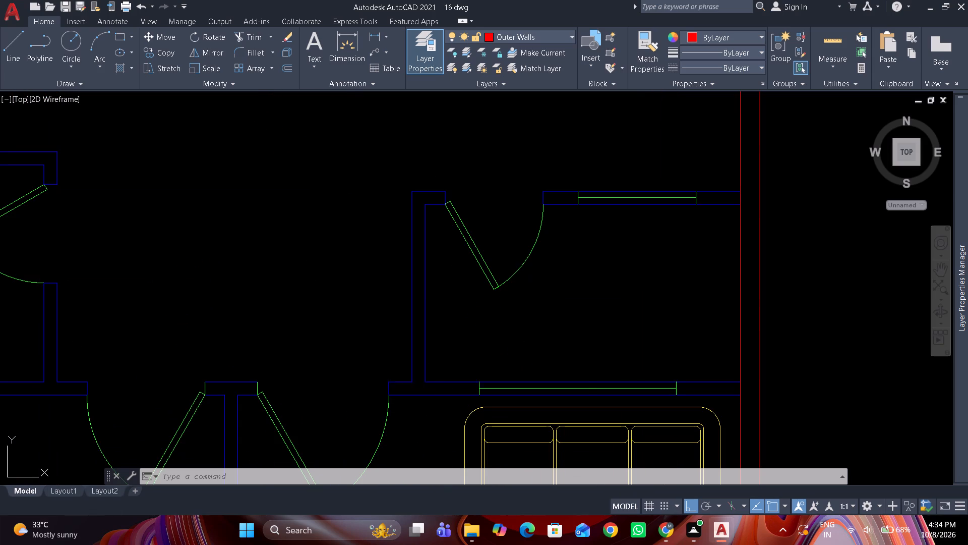
key("Escape")
scroll(449, 318, "down", 2)
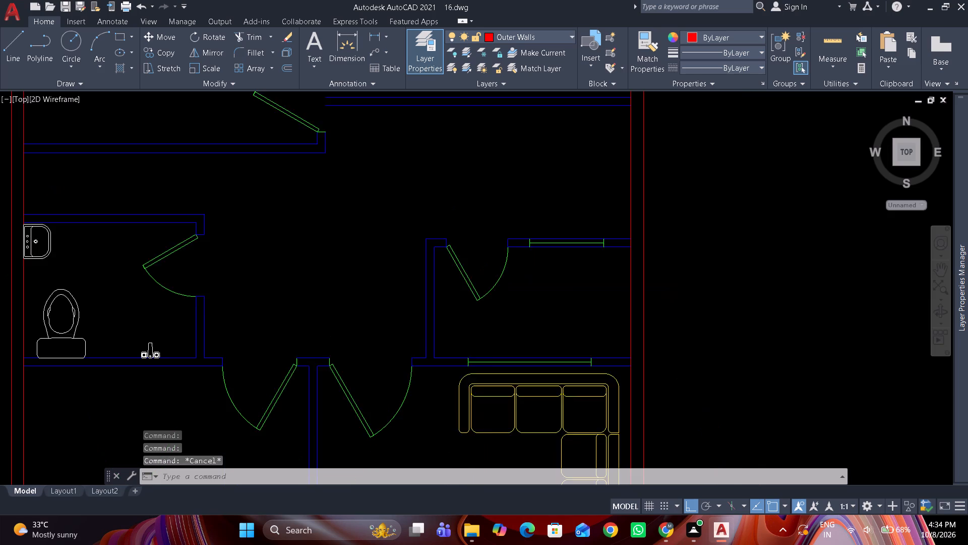
scroll(441, 242, "up", 1)
type("xl")
key("space")
left_click_drag(427, 283, 427, 270)
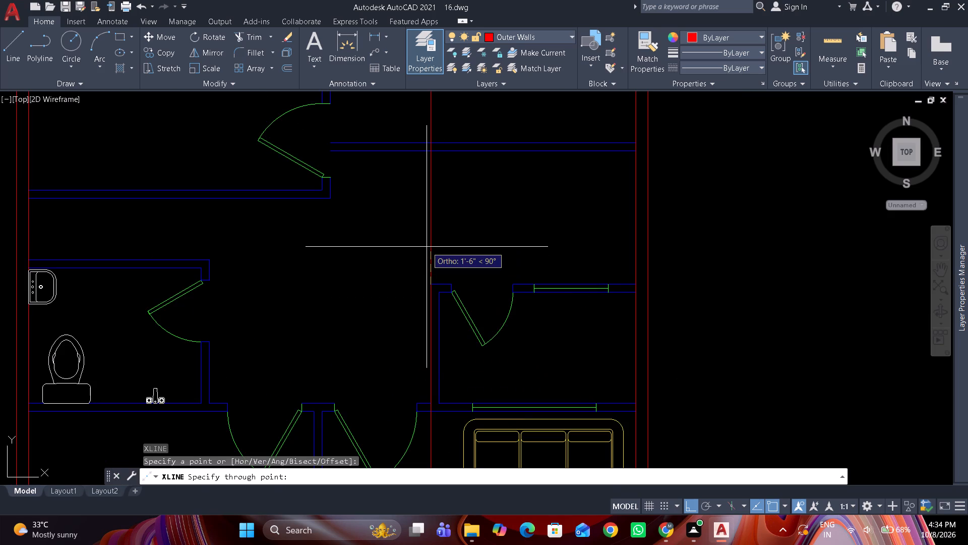
left_click(427, 247)
key("space")
Trim the second partition's two lines on the inner-door side of the construction line.
type("tr")
key("space")
left_click_drag(417, 107, 415, 112)
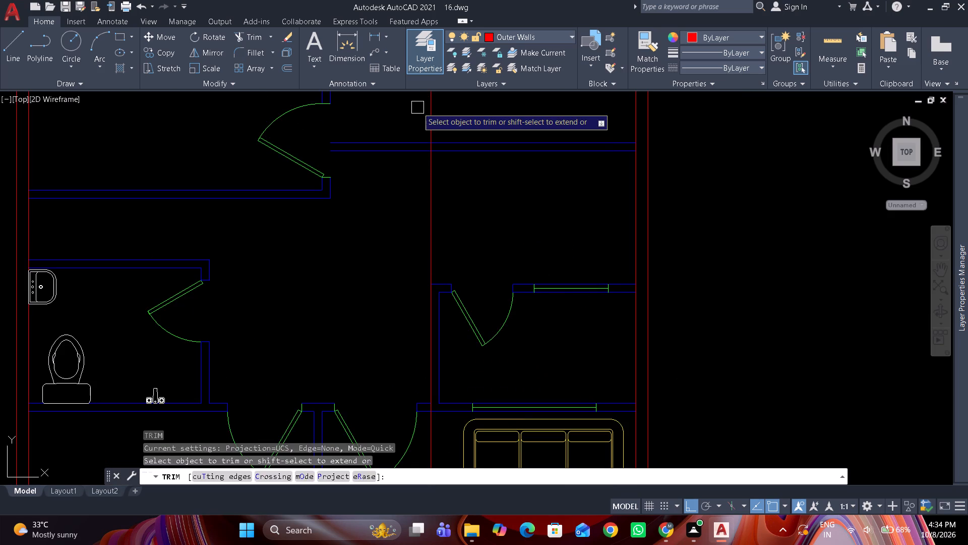
left_click_drag(415, 112, 409, 180)
key("space")
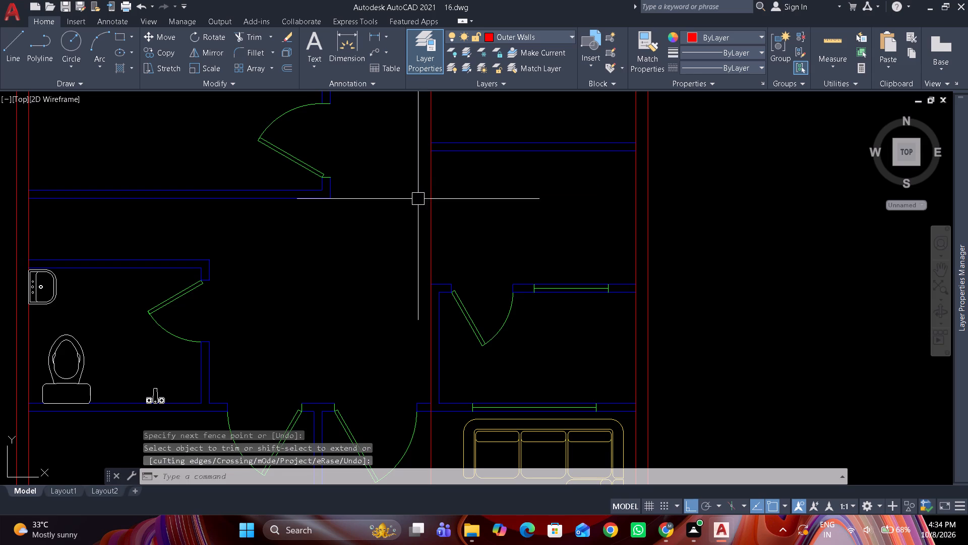
Erase the vertical construction line.
left_click_drag(432, 213, 425, 213)
key("e")
key("space")
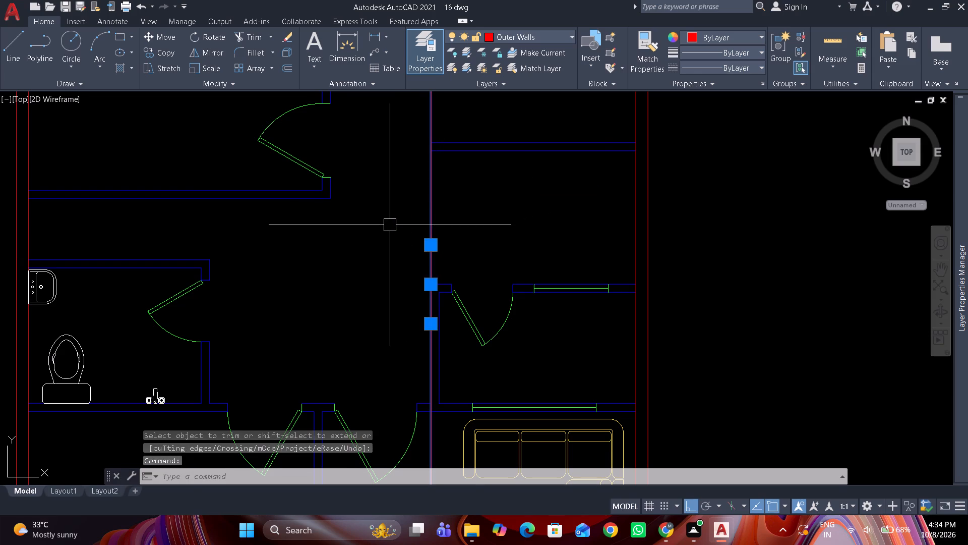
Draw a short line closing the free end of the second partition.
scroll(451, 120, "up", 2)
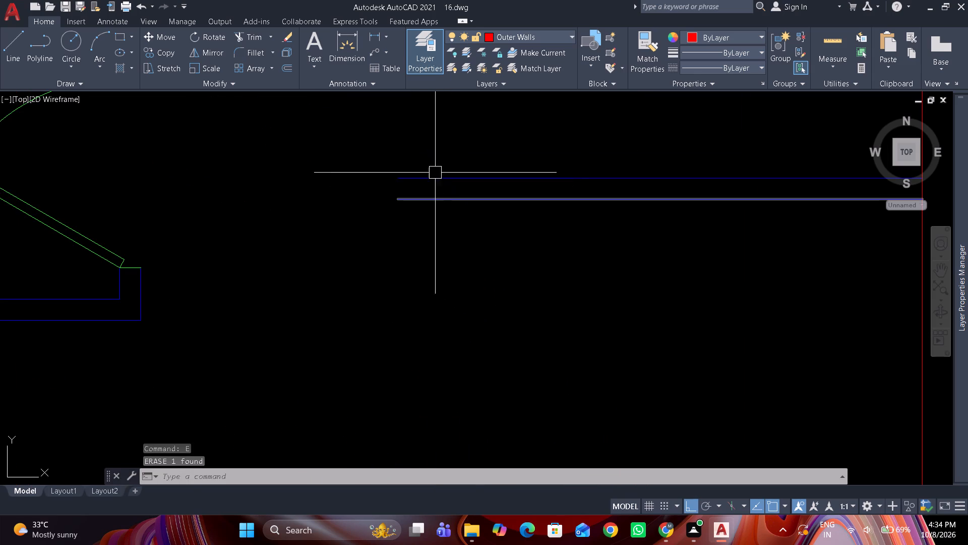
key("l")
key("space")
left_click(400, 176)
left_click(400, 199)
key("space")
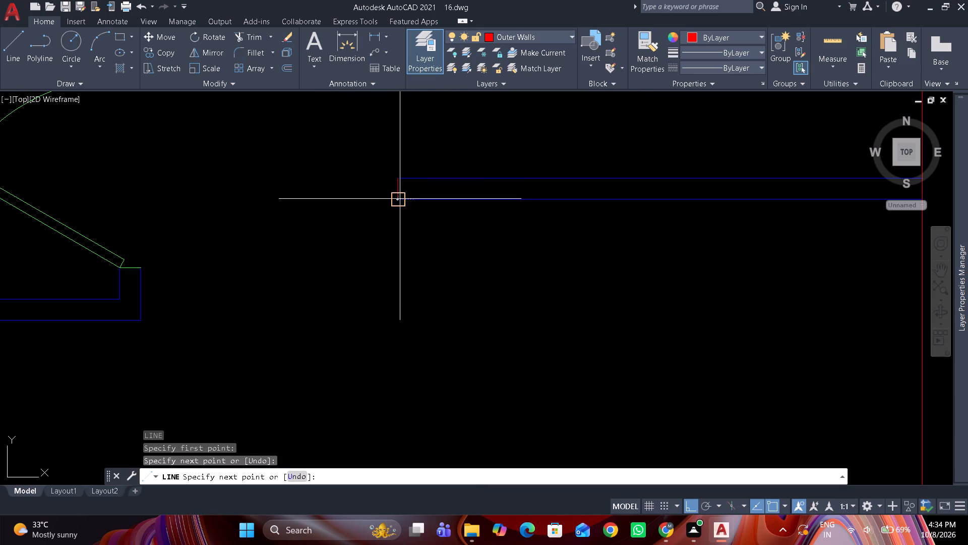
Match the short end line's properties to the partition's lower line.
key("m")
key("a")
key("space")
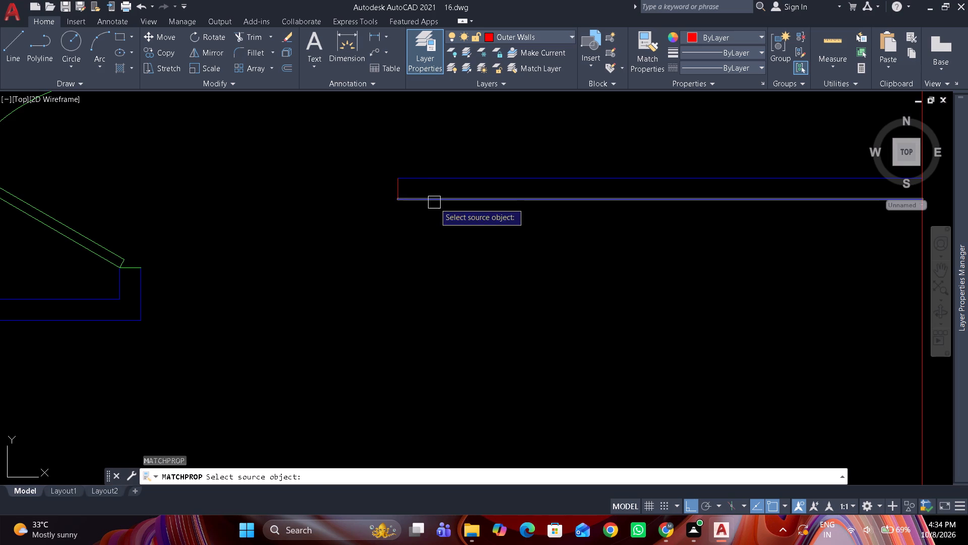
left_click(435, 203)
left_click_drag(399, 188, 387, 189)
key("space")
Set layer 0 as the current layer.
left_click(513, 41)
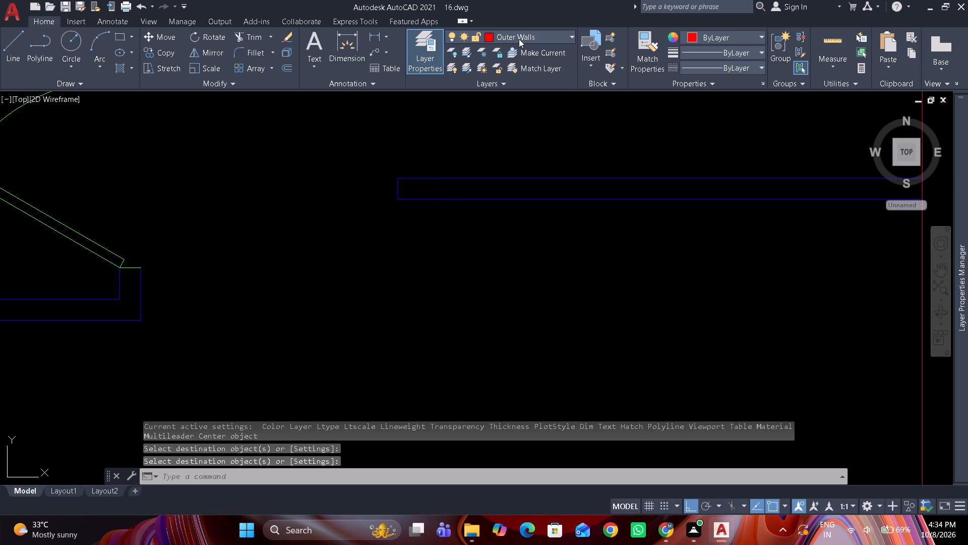
left_click(522, 57)
key("Escape")
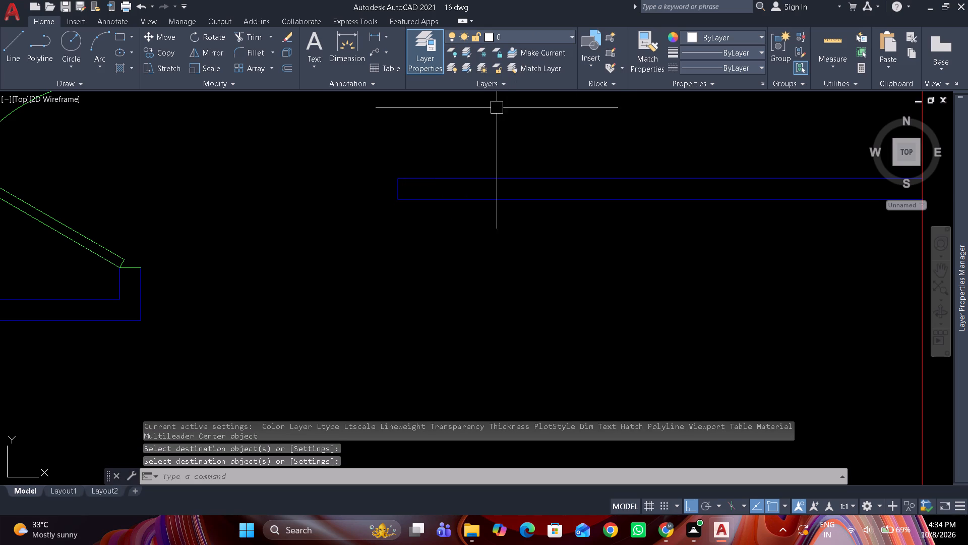
left_click(517, 35)
left_click(515, 68)
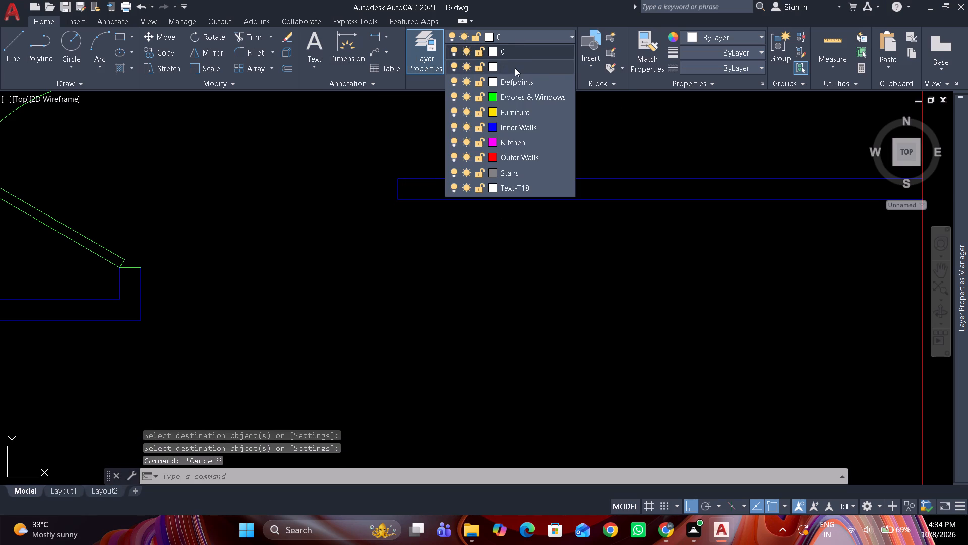
left_click(518, 32)
left_click(515, 50)
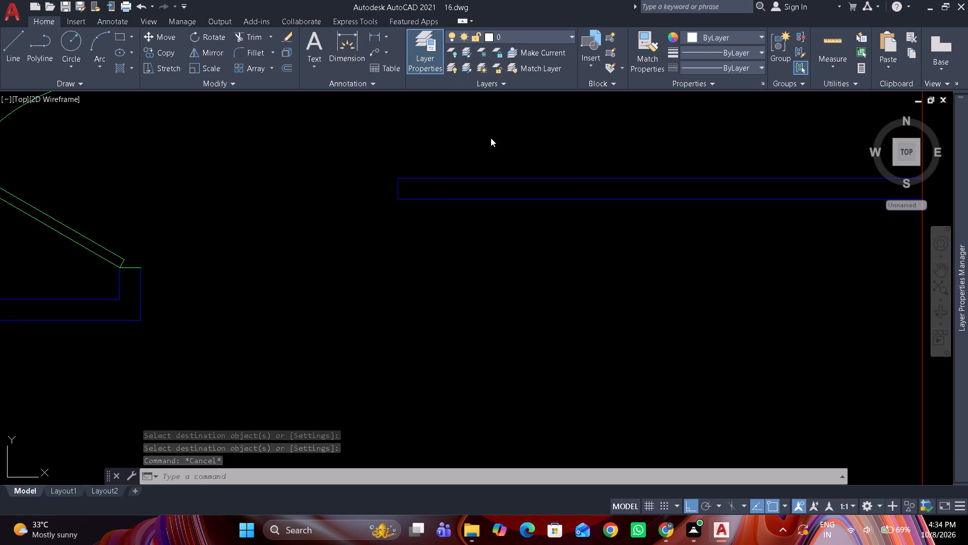
key("Escape")
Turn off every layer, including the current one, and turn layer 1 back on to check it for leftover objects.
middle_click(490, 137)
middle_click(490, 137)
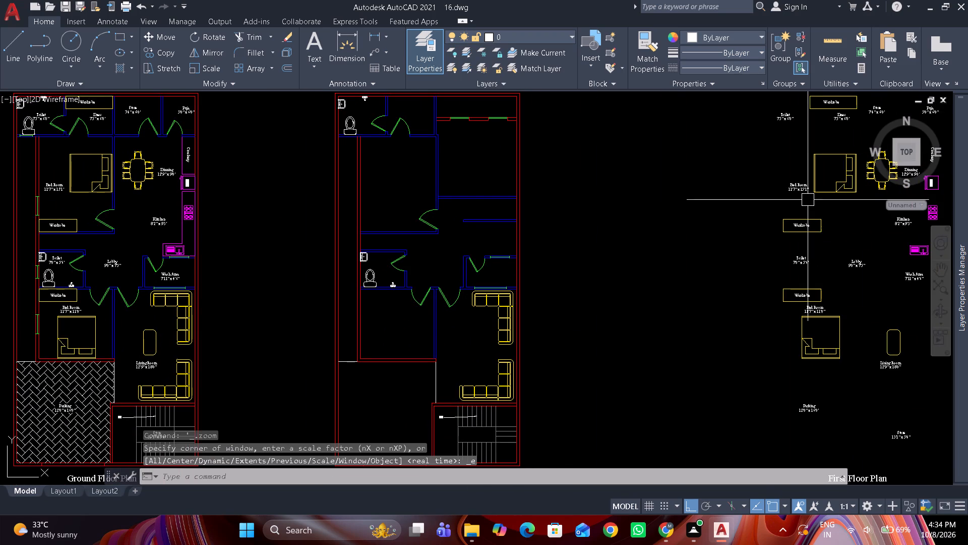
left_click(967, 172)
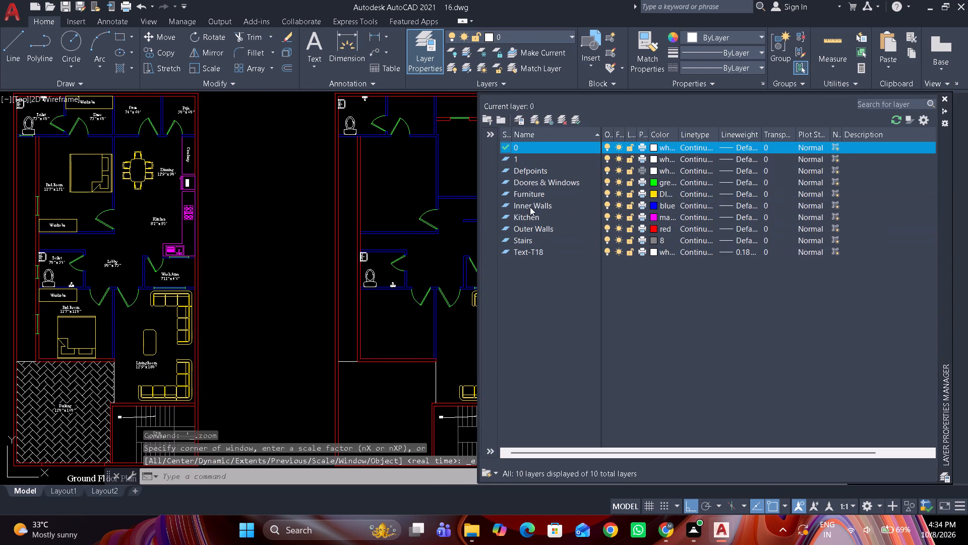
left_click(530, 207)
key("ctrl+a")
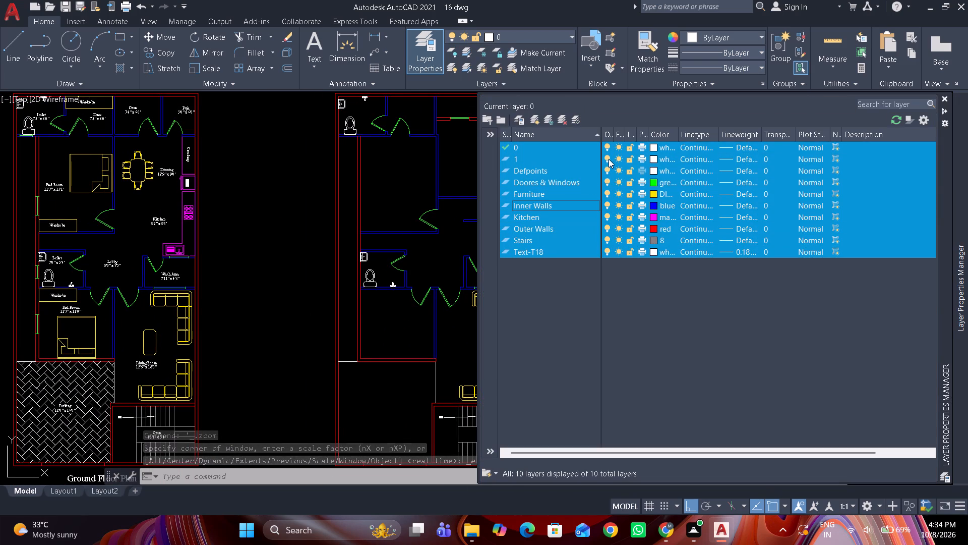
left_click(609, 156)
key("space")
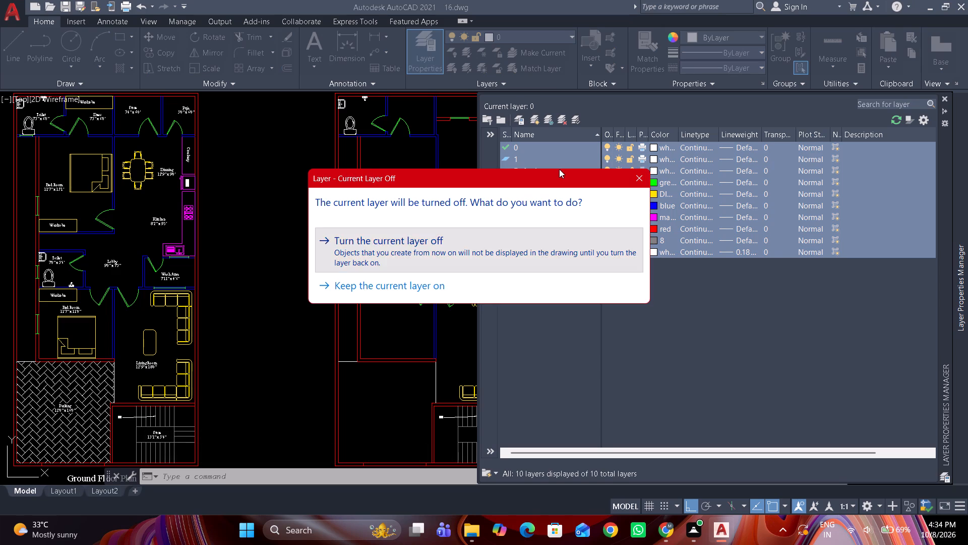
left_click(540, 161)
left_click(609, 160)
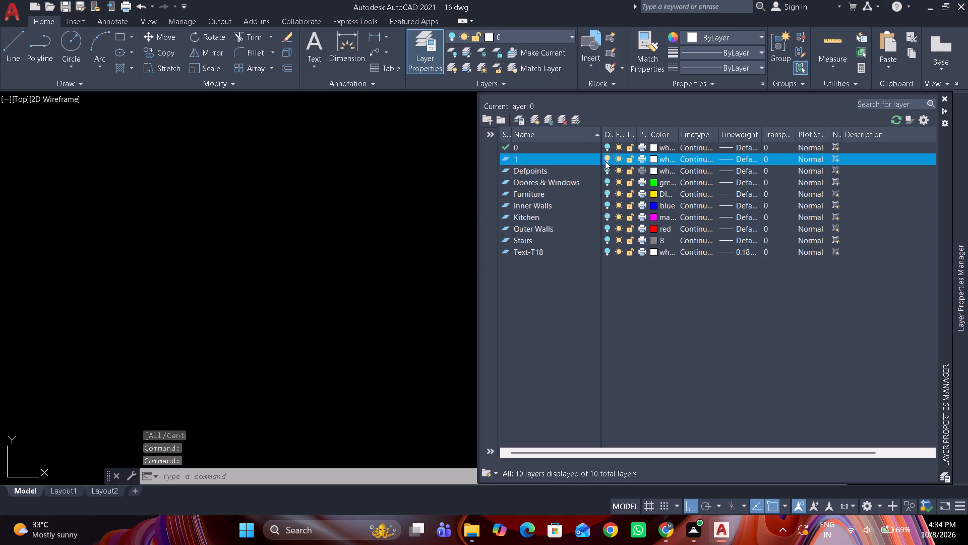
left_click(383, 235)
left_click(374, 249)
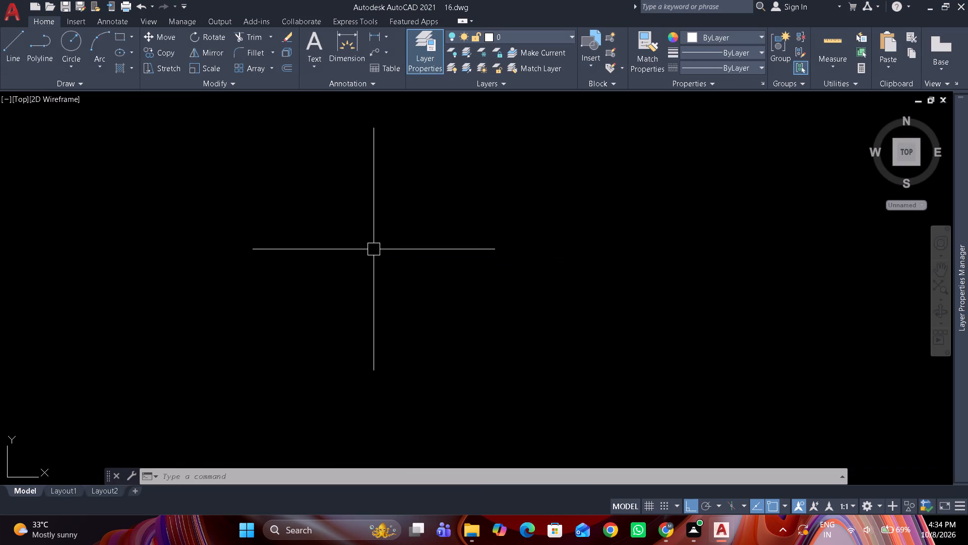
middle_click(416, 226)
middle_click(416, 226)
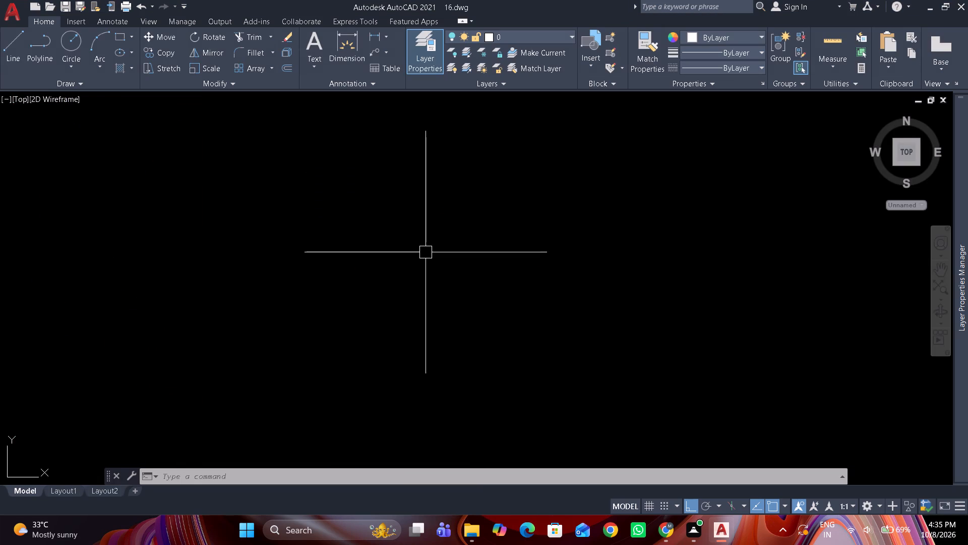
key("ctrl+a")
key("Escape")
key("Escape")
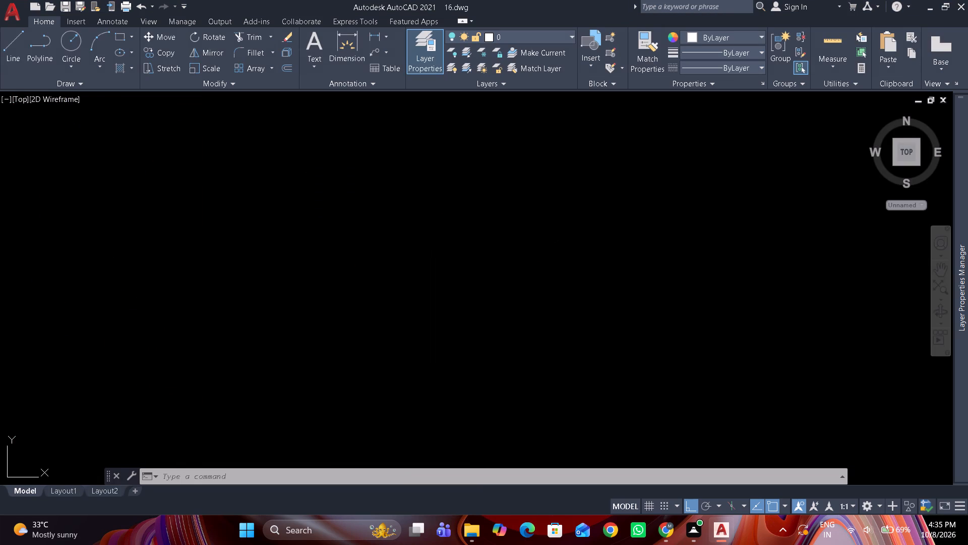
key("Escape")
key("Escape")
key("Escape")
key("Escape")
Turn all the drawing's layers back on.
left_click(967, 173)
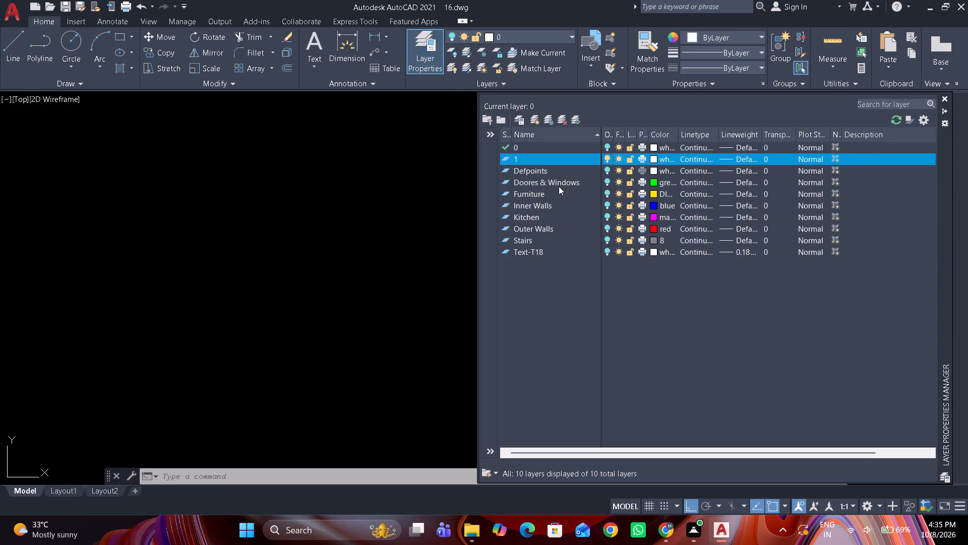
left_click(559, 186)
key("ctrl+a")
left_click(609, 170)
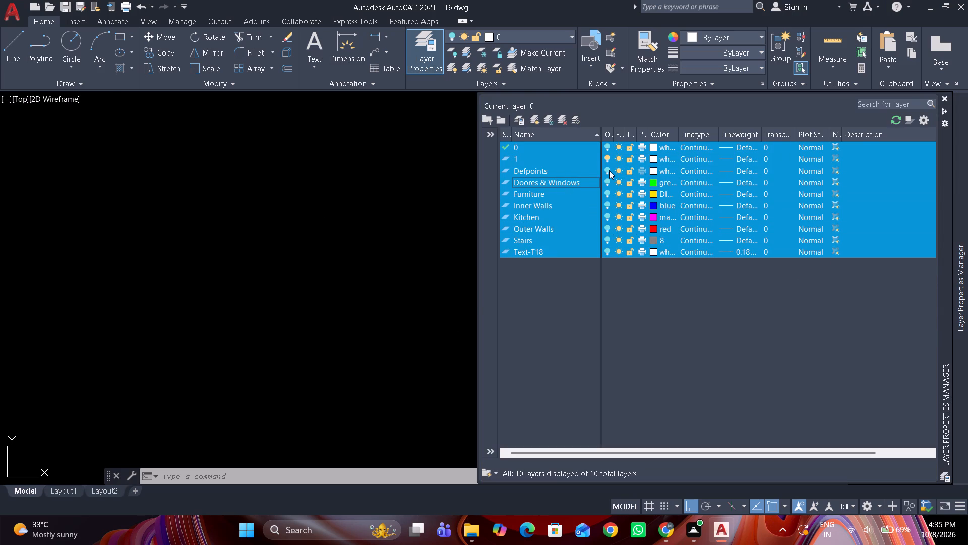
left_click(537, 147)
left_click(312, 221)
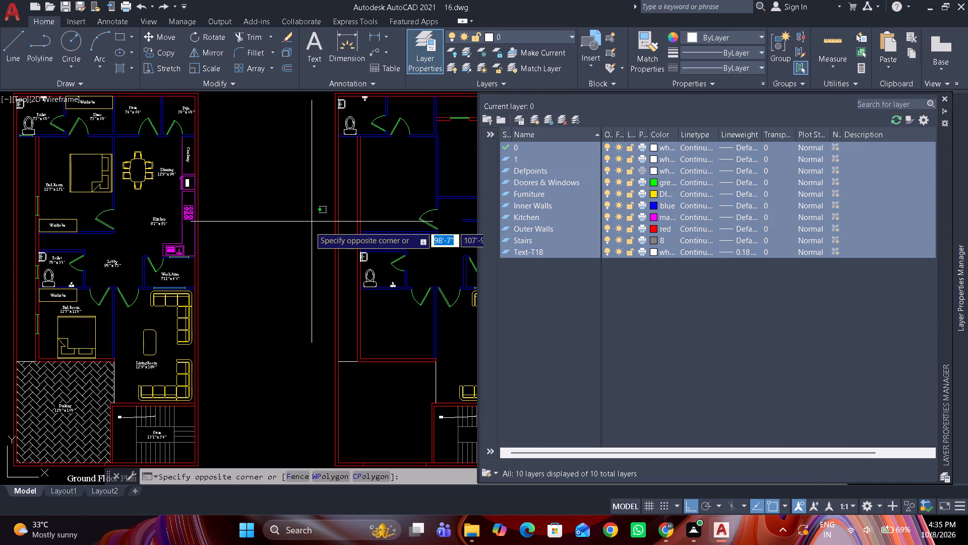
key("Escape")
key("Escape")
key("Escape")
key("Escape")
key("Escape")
Regenerate the drawing and purge all unused named items from it.
type("re pu")
key("space")
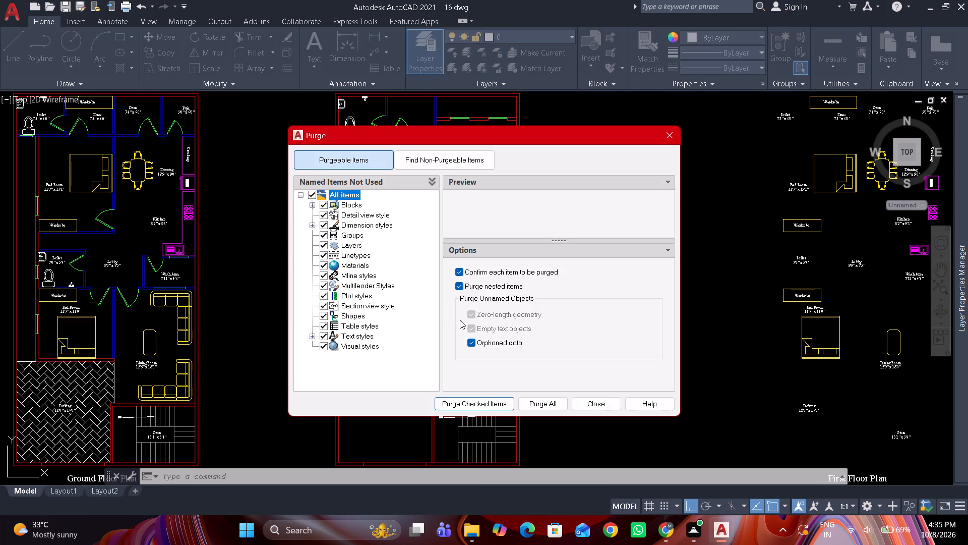
left_click(529, 402)
left_click(475, 244)
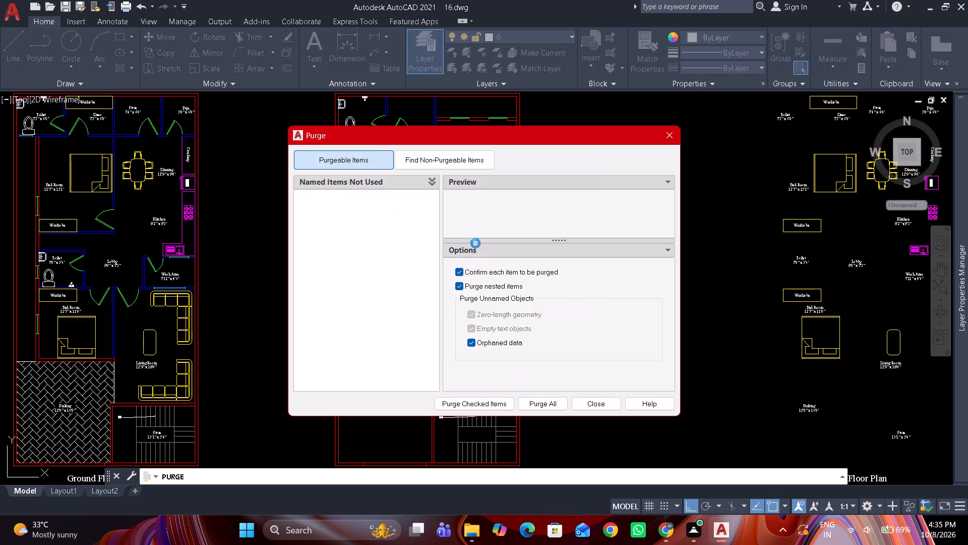
left_click(665, 138)
Review the drawing's layer list after the purge and view the full extents of the plans.
left_click(556, 37)
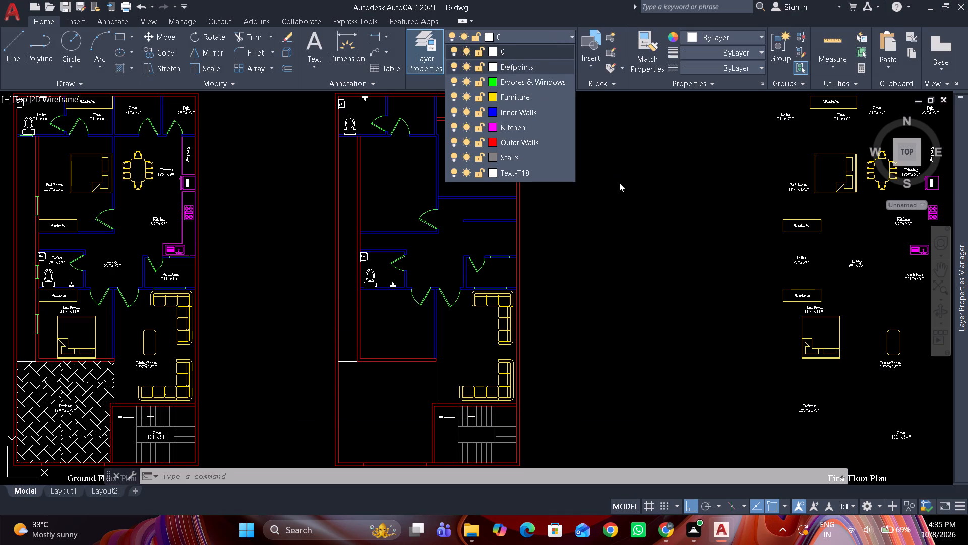
left_click(620, 185)
key("Escape")
key("Escape")
key("Escape")
key("Escape")
key("Escape")
middle_click(612, 193)
middle_click(612, 193)
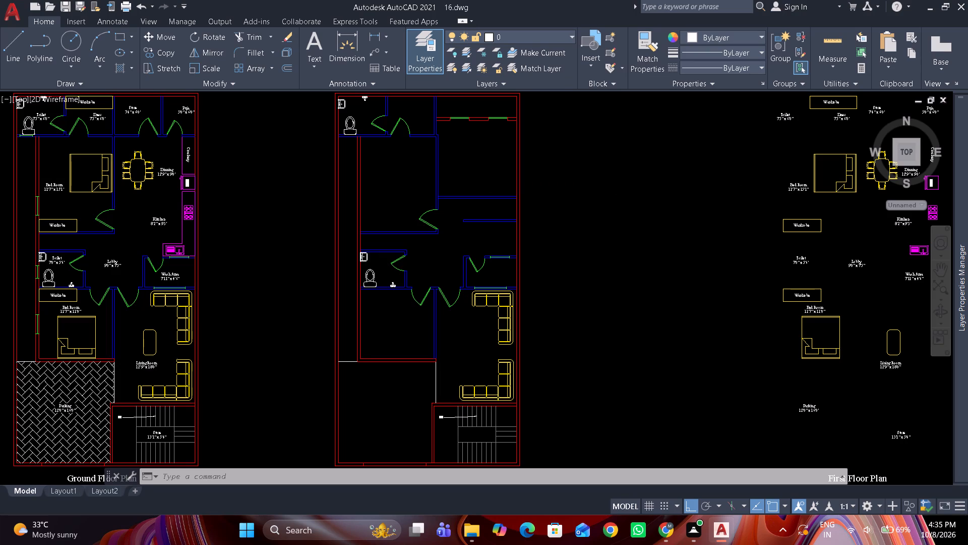
key("Escape")
key("Escape")
key("Escape")
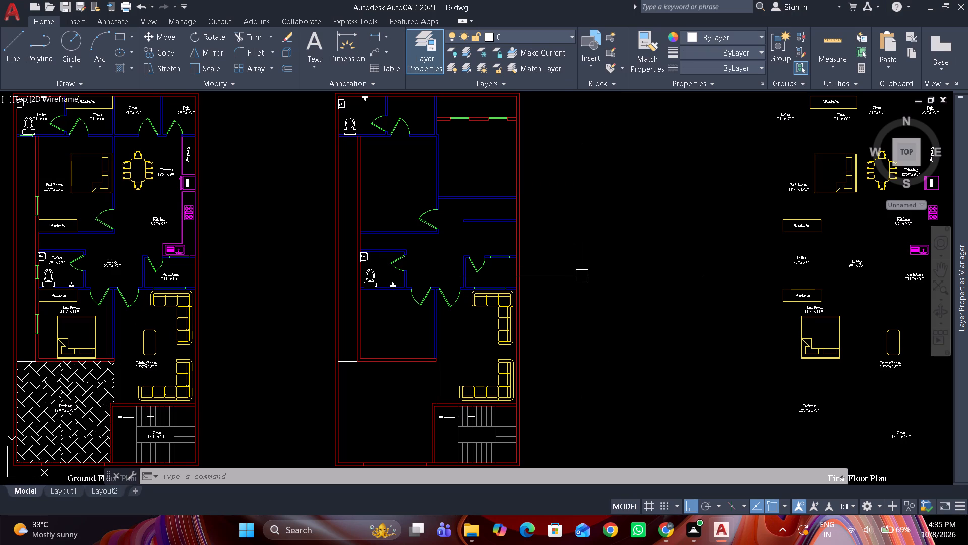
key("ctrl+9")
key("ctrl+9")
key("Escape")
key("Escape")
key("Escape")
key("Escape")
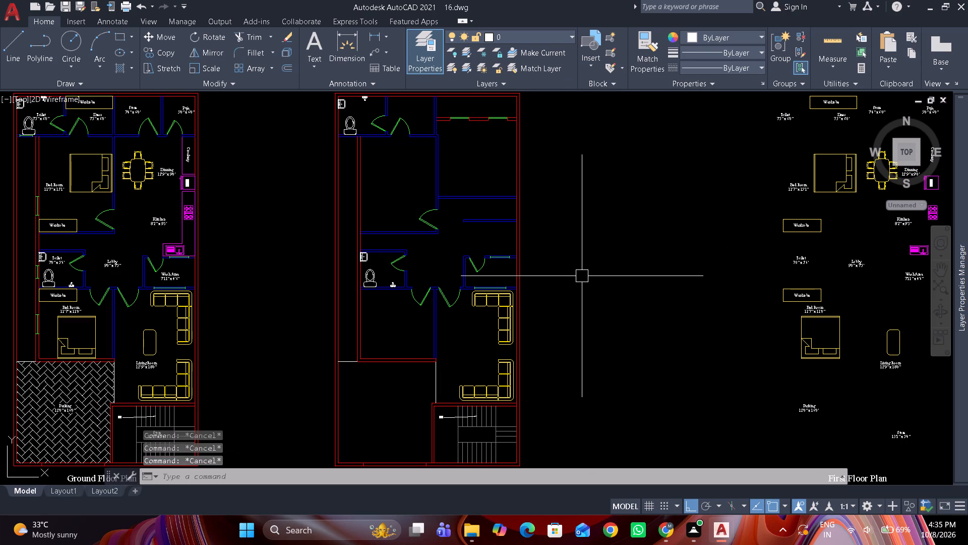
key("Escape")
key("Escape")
Regenerate the model and save the drawing.
type("re")
key("space")
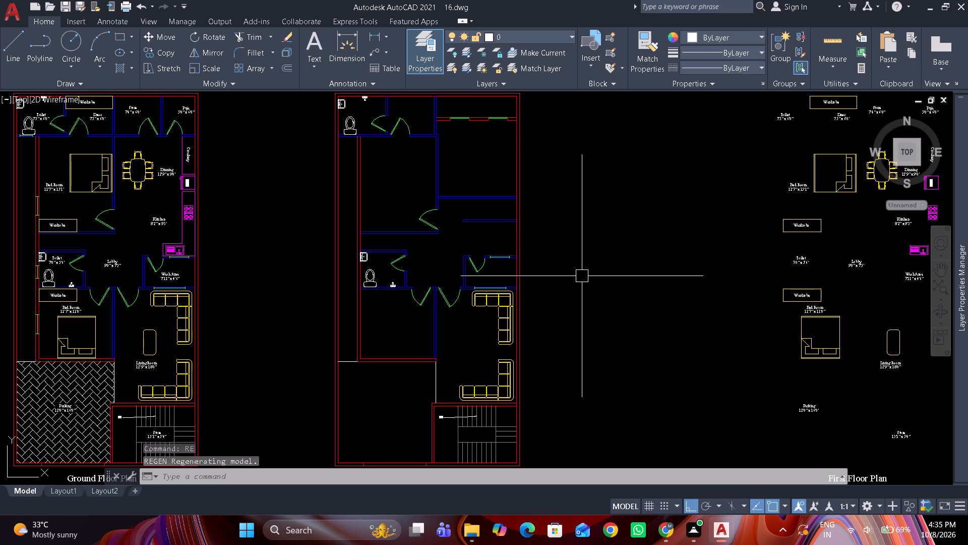
key("ctrl+s")
key("Escape")
key("Escape")
key("Escape")
Erase the wash area door from the middle plan copy.
scroll(581, 282, "down", 1)
middle_click_drag(581, 282, 613, 253)
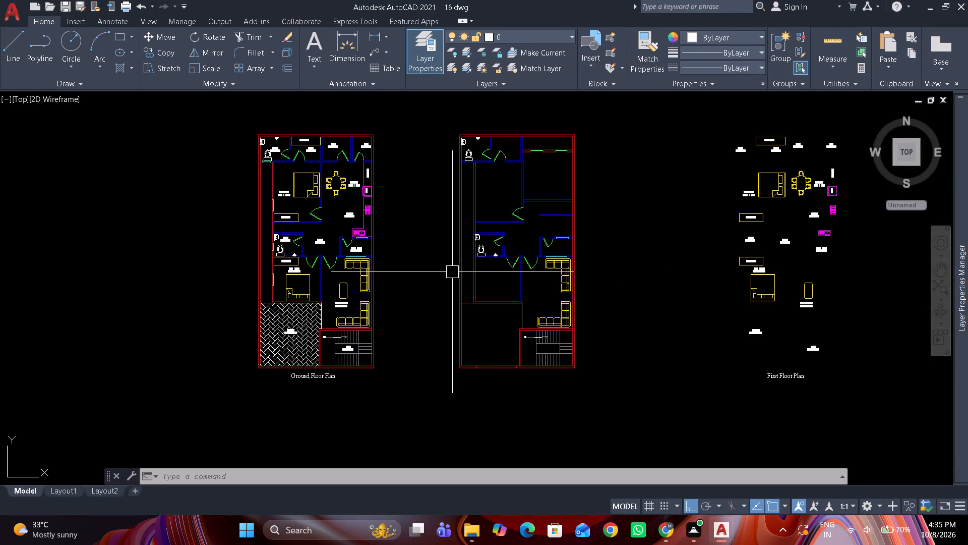
scroll(534, 282, "up", 1)
scroll(553, 179, "up", 1)
middle_click_drag(538, 203, 544, 247)
scroll(544, 247, "up", 1)
scroll(604, 314, "up", 1)
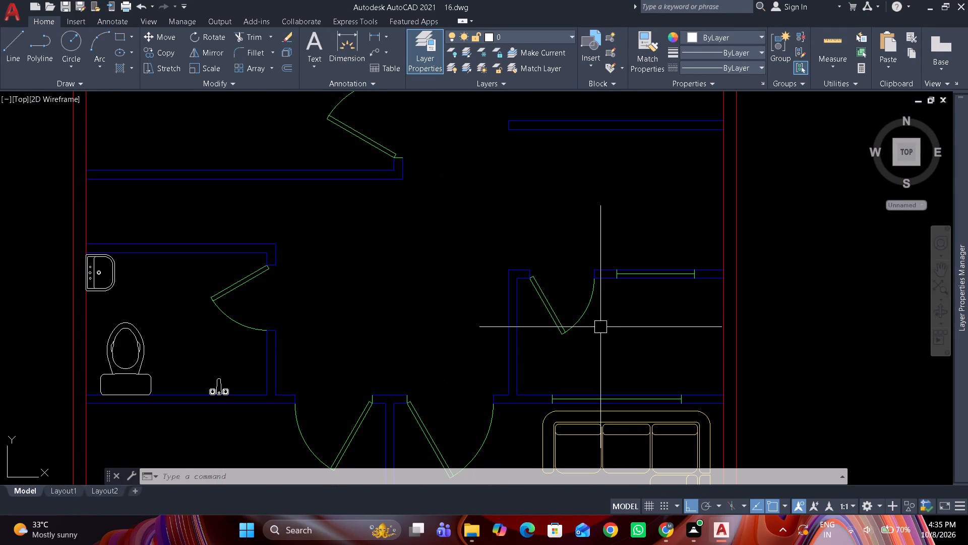
left_click_drag(600, 327, 585, 320)
left_click(542, 308)
type("e")
key("space")
Erase the two short jamb lines on either side of the former wash area door opening.
scroll(552, 285, "up", 2)
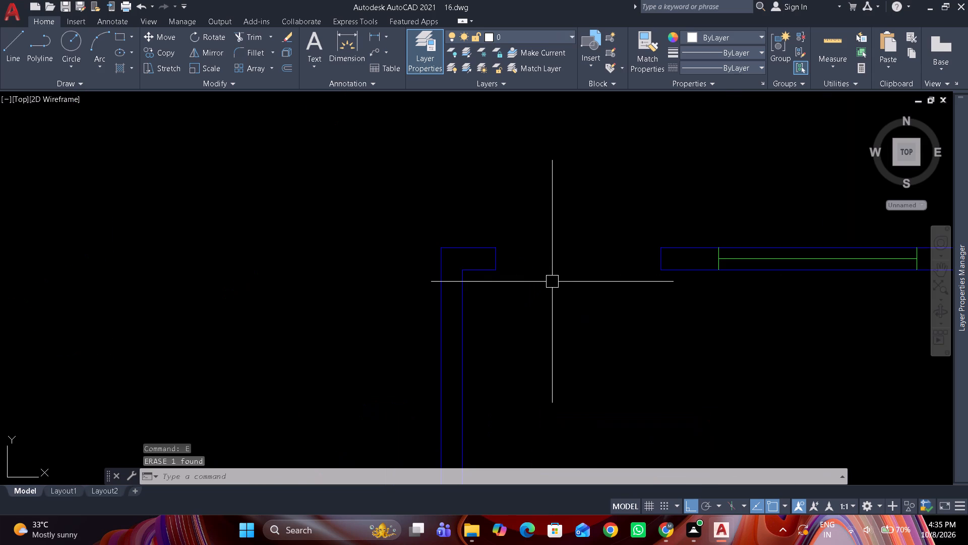
left_click_drag(485, 223, 496, 223)
left_click(693, 314)
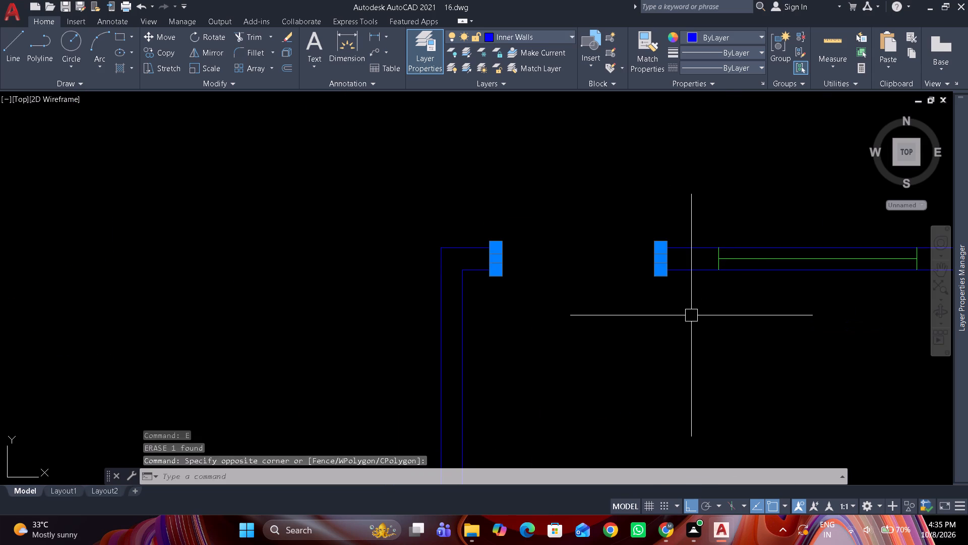
key("space")
Join the broken lower and upper lines of the wash area's top wall across the former door opening.
left_click_drag(679, 302, 653, 288)
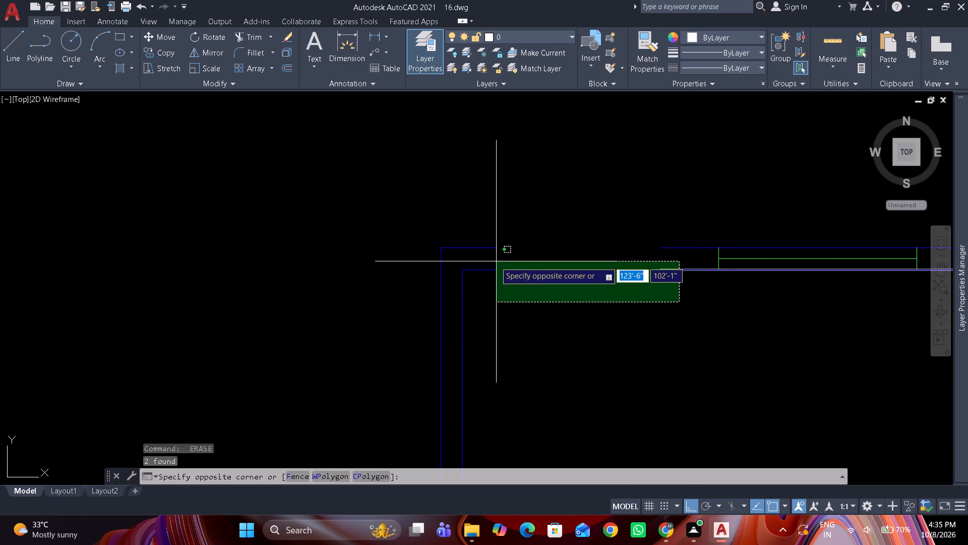
left_click(488, 265)
key("j")
key("space")
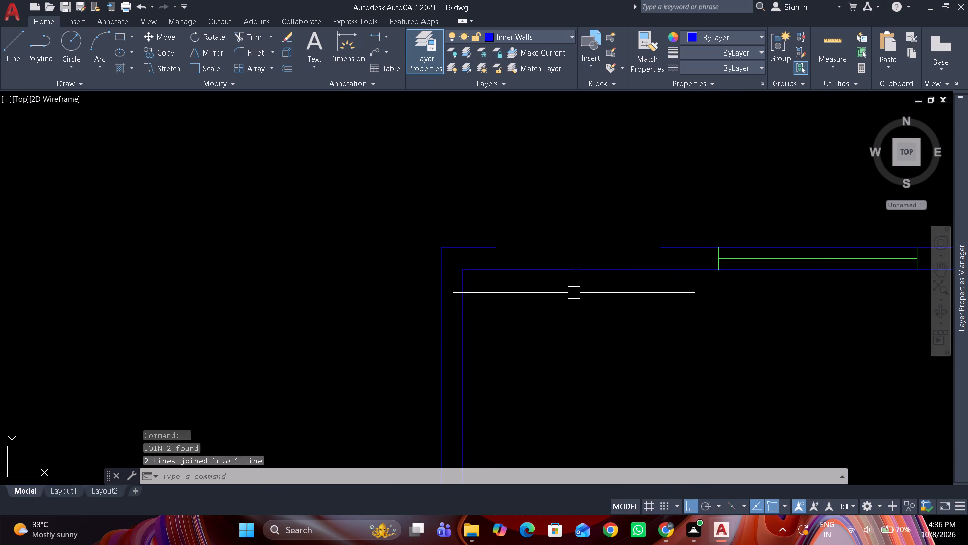
left_click_drag(676, 261, 653, 259)
left_click(490, 219)
key("space")
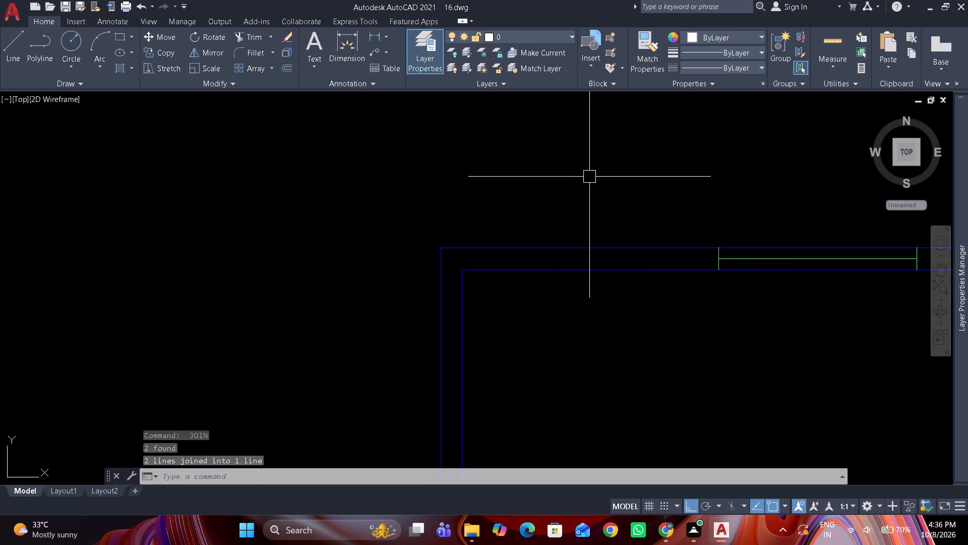
Compare the toilet, lobby and wash area layout in the plan copy with the ground floor plan.
scroll(593, 180, "down", 1)
middle_click_drag(593, 180, 550, 165)
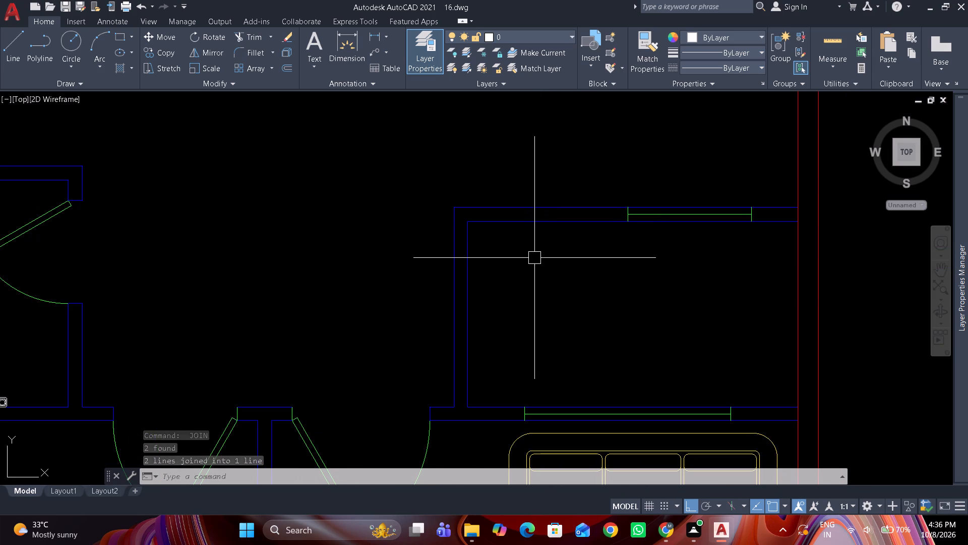
scroll(566, 336, "down", 3)
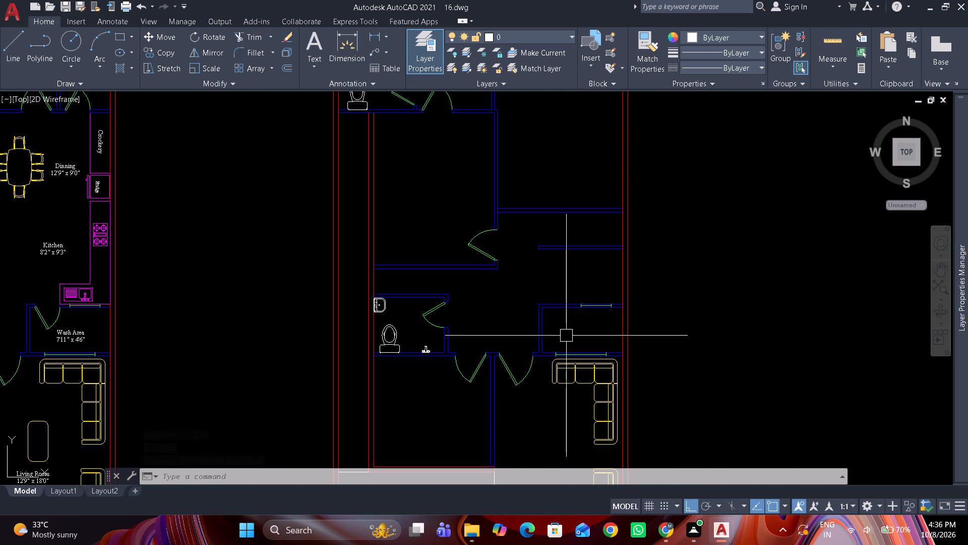
middle_click_drag(566, 336, 567, 307)
scroll(473, 294, "up", 1)
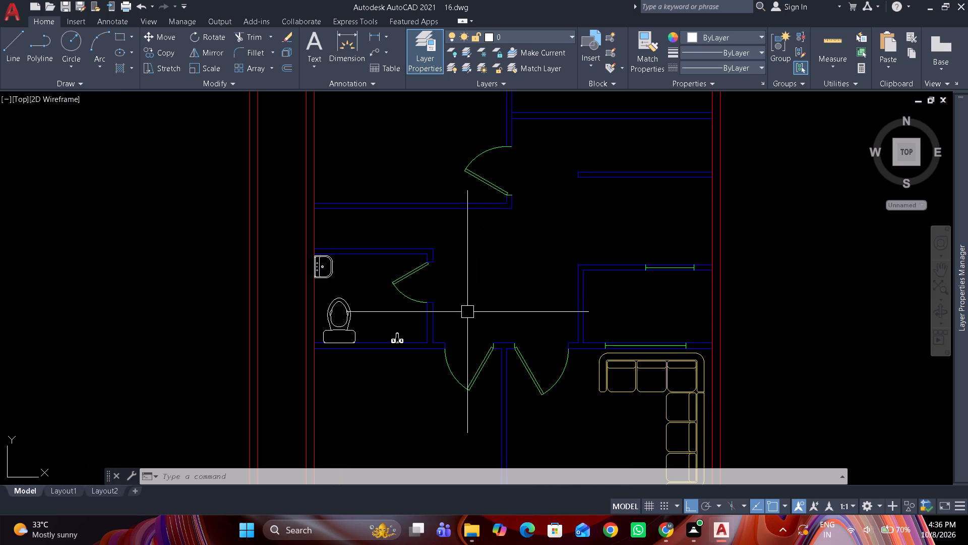
scroll(477, 315, "down", 1)
middle_click_drag(481, 314, 650, 289)
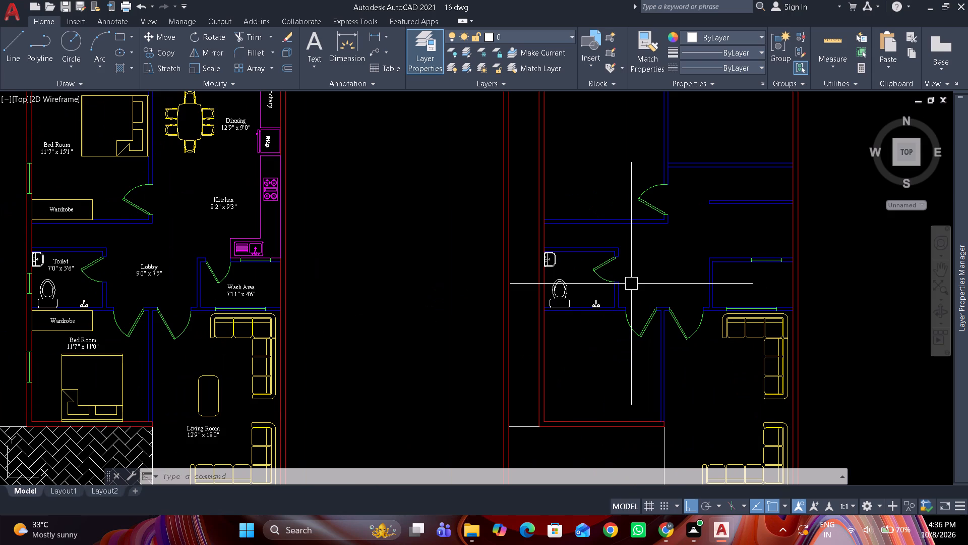
Erase the toilet's upper wall lines and the side wall lines below its door in the plan copy.
middle_click_drag(577, 284, 466, 288)
scroll(527, 273, "up", 1)
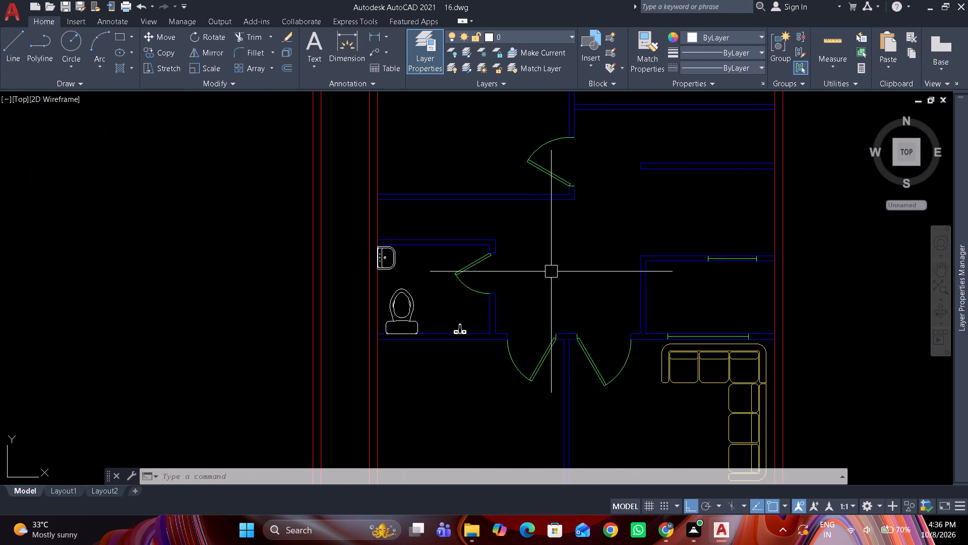
scroll(527, 320, "up", 1)
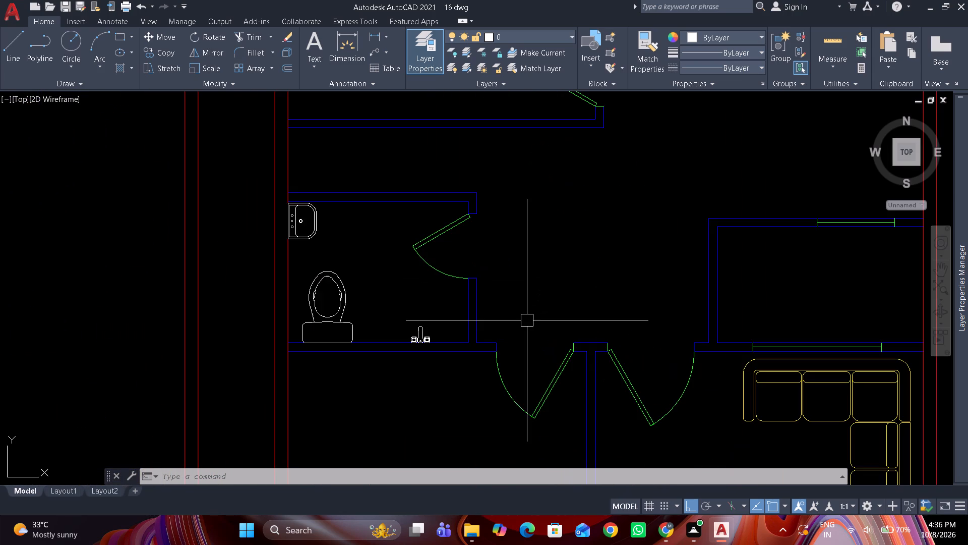
left_click_drag(521, 311, 512, 300)
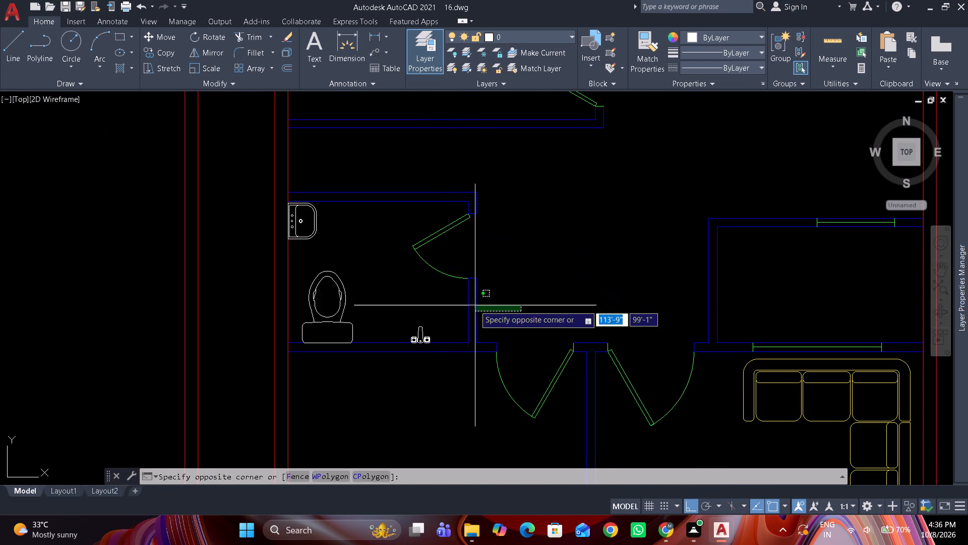
left_click_drag(440, 296, 436, 285)
left_click_drag(404, 222, 393, 194)
left_click(386, 177)
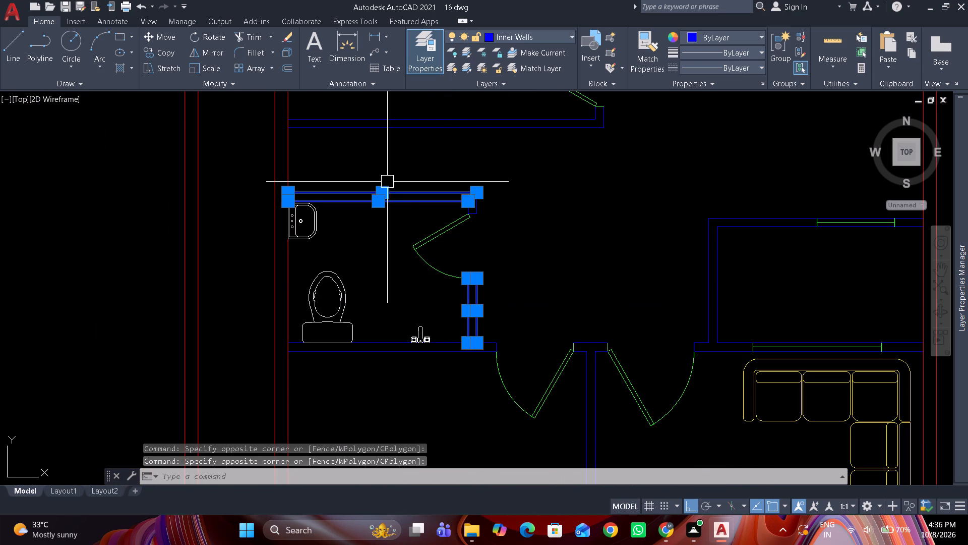
key("e")
key("space")
Erase the remaining short wall and jamb lines around the toilet door, keeping the door itself.
left_click_drag(445, 158, 454, 169)
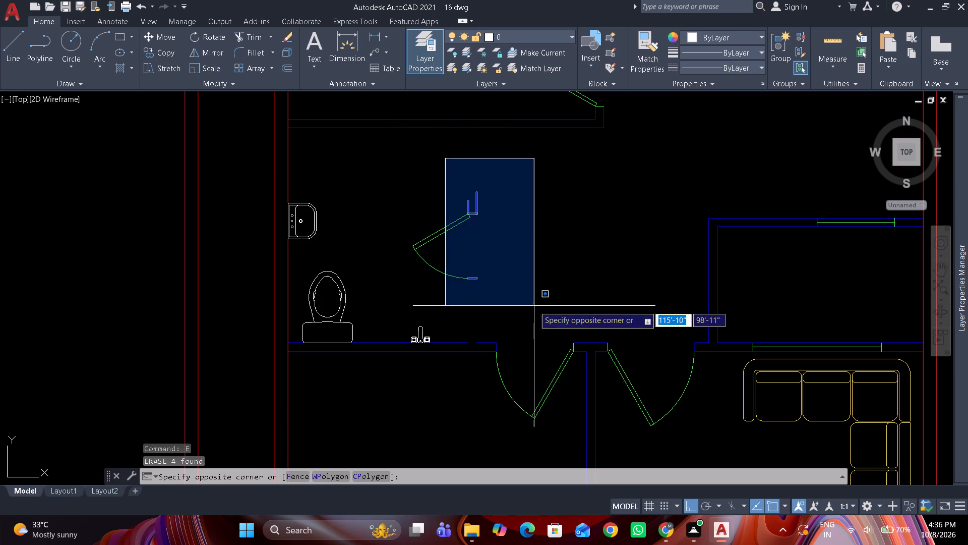
left_click(534, 306)
key("space")
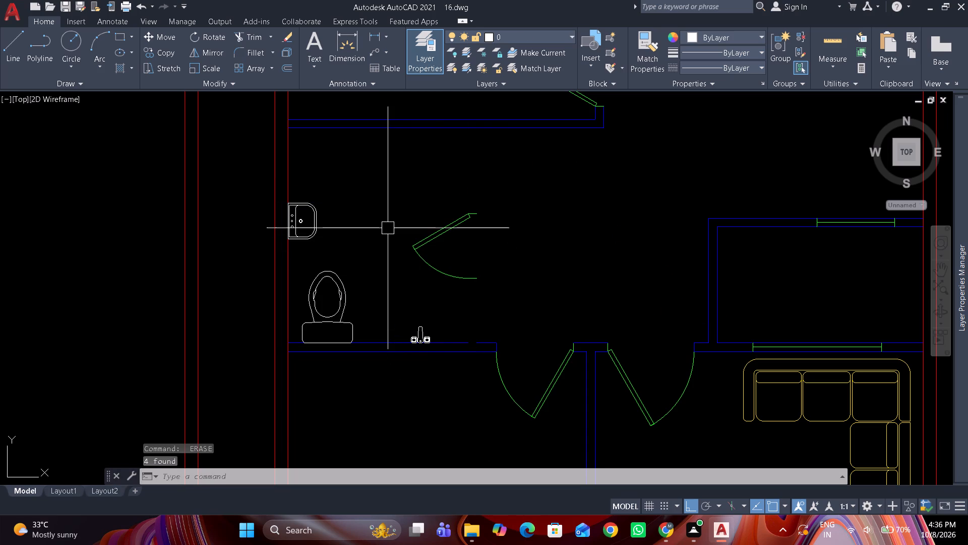
Offset the inner line of the outer wall beside the toilet fixtures 5' into the room for a new partition.
key("o")
key("space")
key("5")
key("apostrophe")
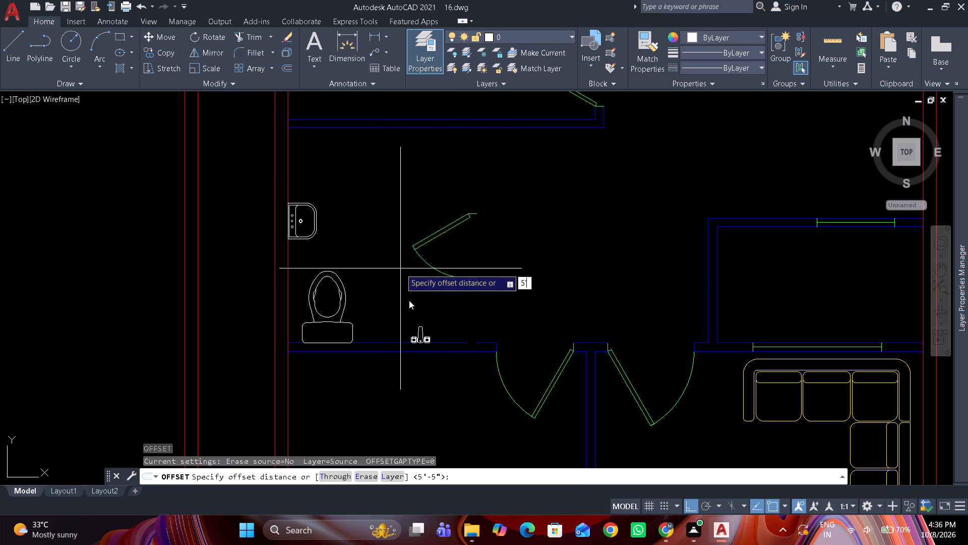
key("space")
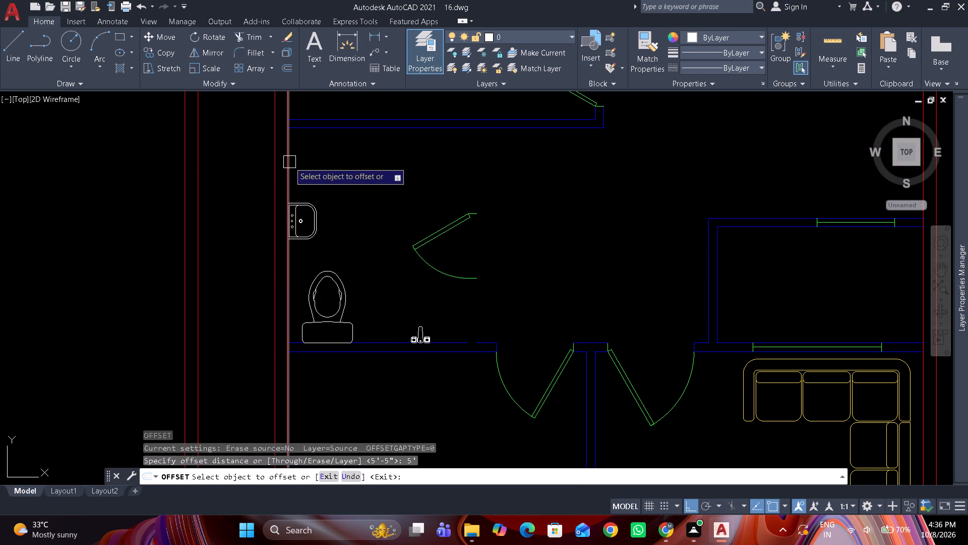
left_click_drag(289, 162, 329, 154)
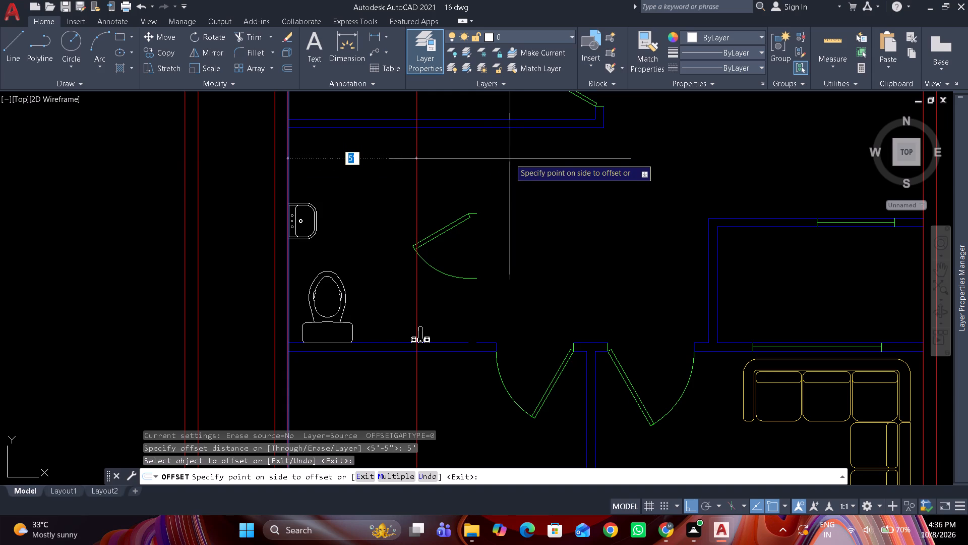
left_click(510, 159)
key("space")
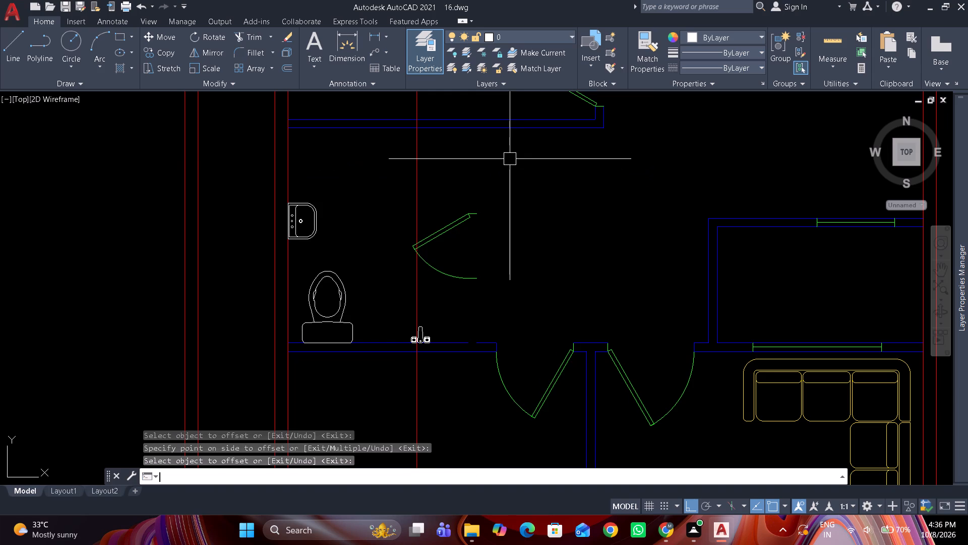
Offset the new partition line 4" away from the fixtures to give the partition its thickness.
key("space")
key("4")
key("shift+quotedbl")
key("Return")
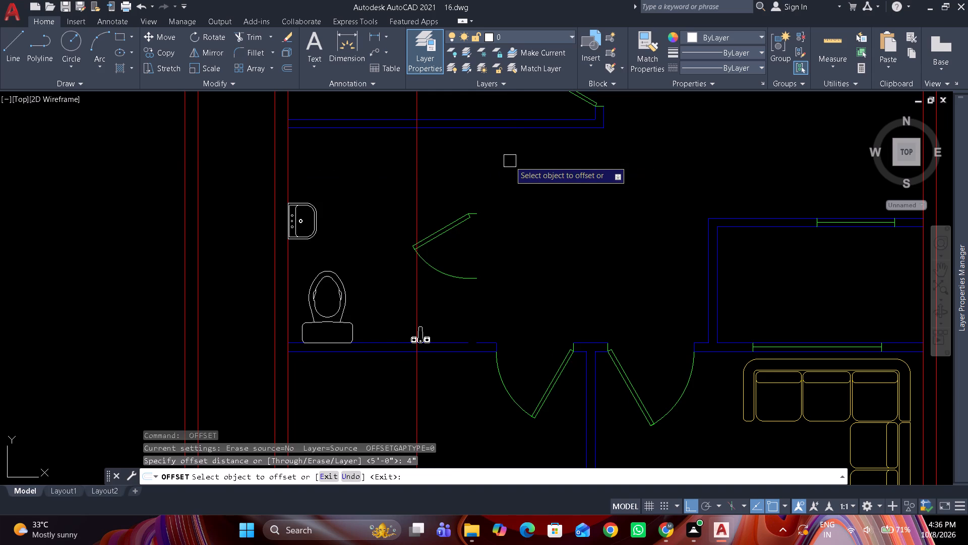
key("space")
key("space")
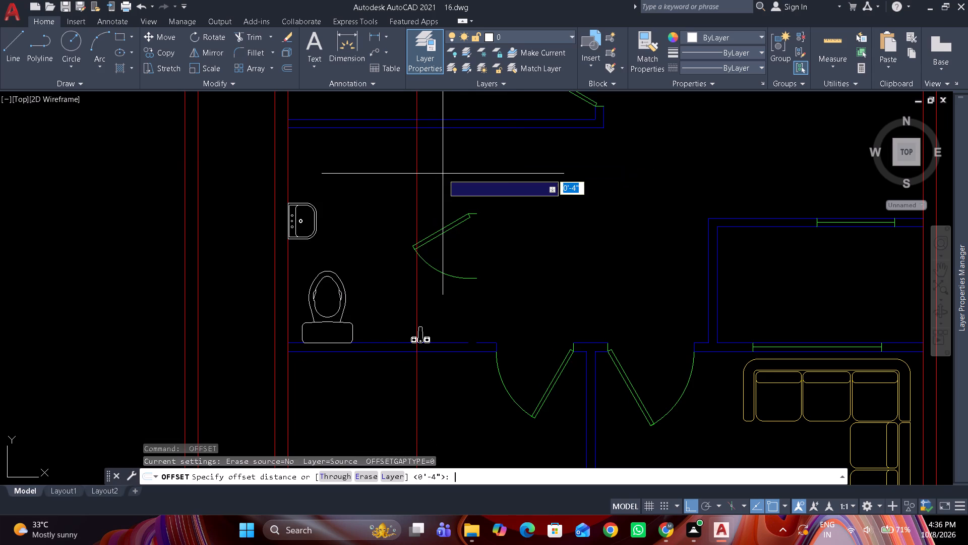
key("space")
left_click_drag(412, 178, 426, 175)
left_click(488, 163)
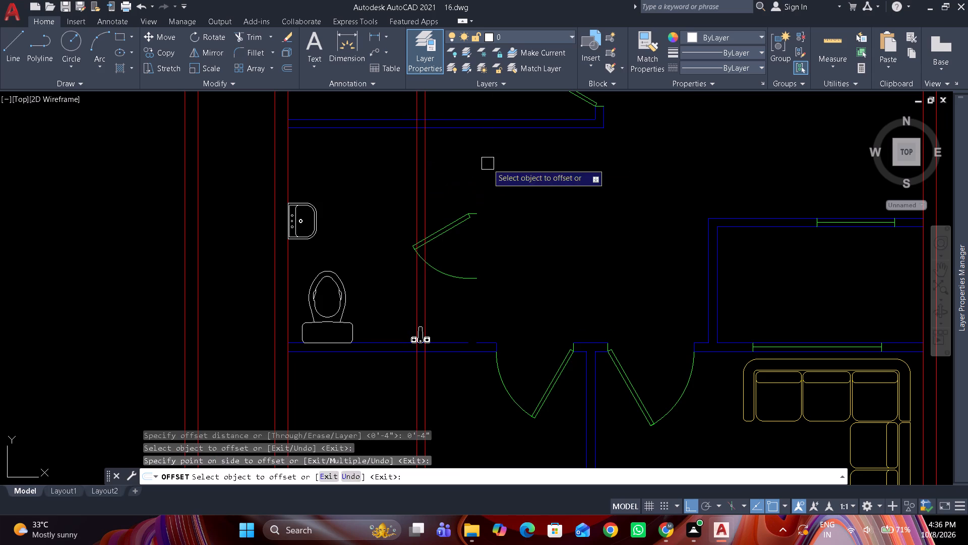
key("space")
Trim both partition lines above the toilet's upper wall and within the thickness of its lower wall.
type("tr")
key("space")
scroll(445, 130, "up", 3)
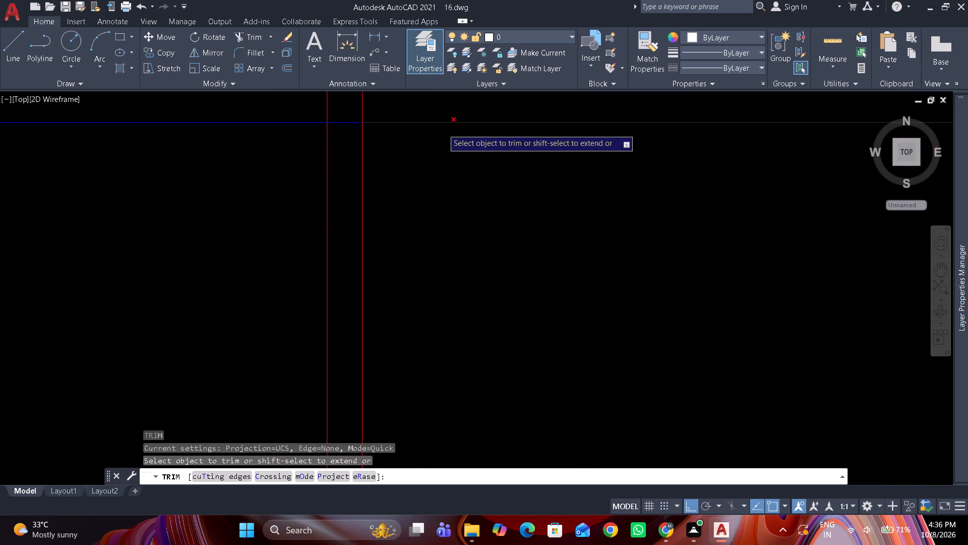
scroll(400, 110, "up", 1)
middle_click_drag(400, 110, 415, 134)
middle_click_drag(384, 127, 384, 98)
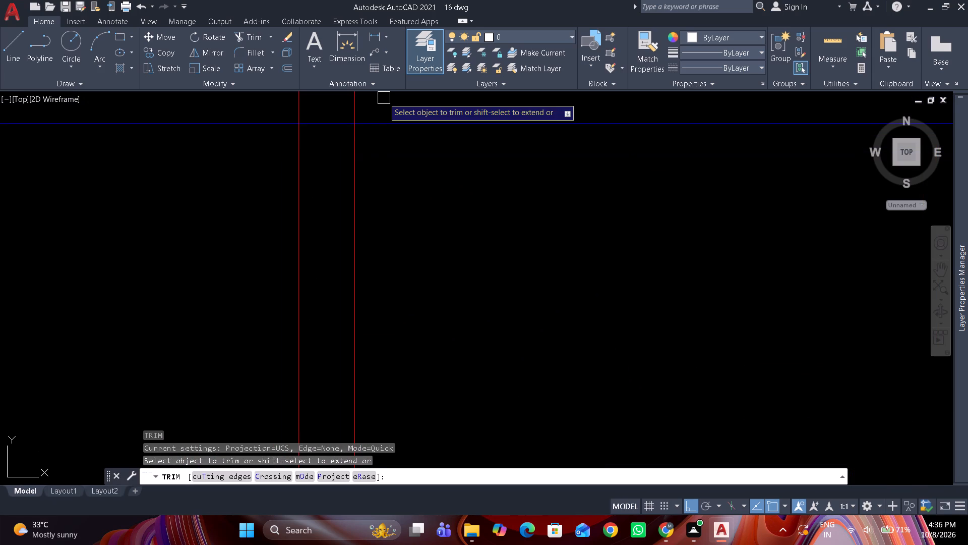
left_click_drag(382, 101, 251, 103)
scroll(257, 114, "down", 4)
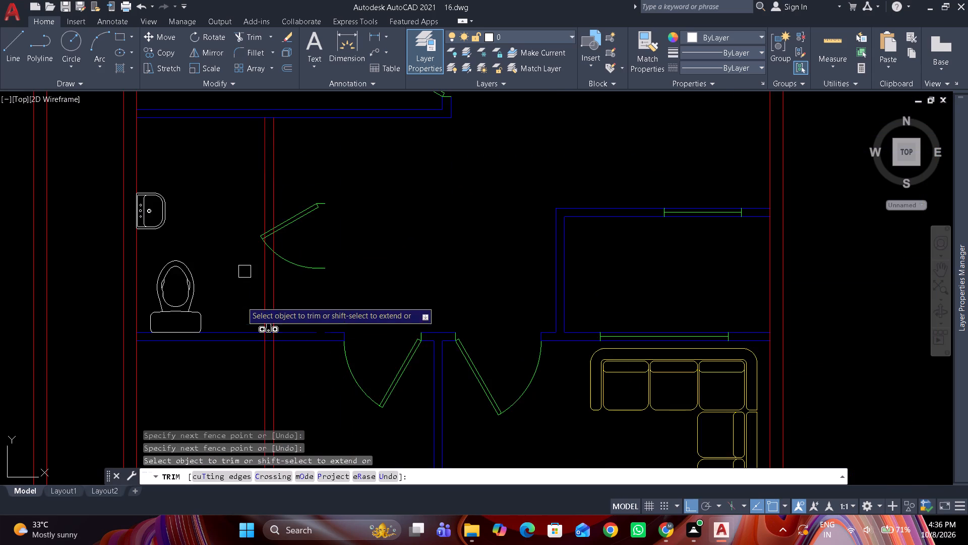
scroll(244, 342, "up", 4)
middle_click_drag(302, 311, 301, 442)
left_click_drag(349, 429, 473, 438)
key("space")
double_click(377, 249)
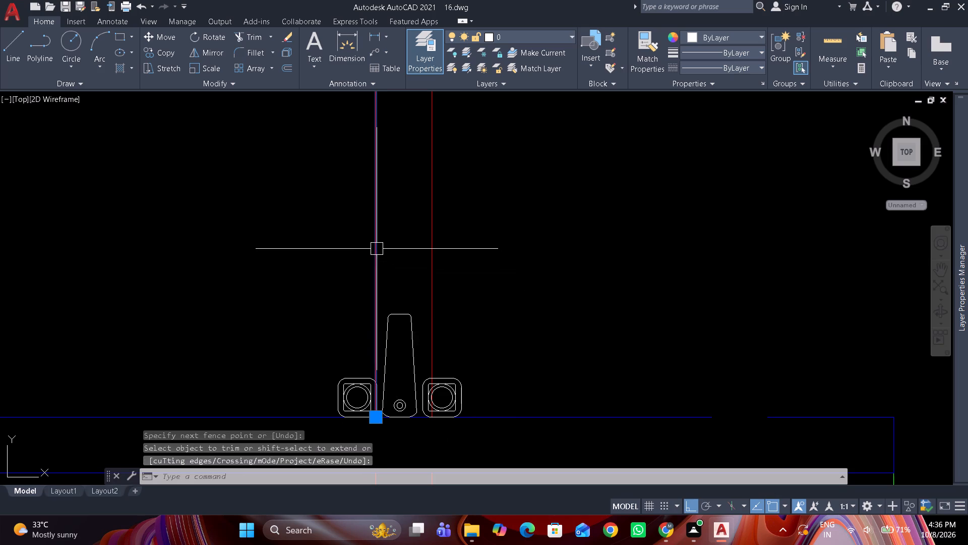
key("Escape")
Move the toilet's lower wall lines, including the short wall piece between the two doors, down 1".
scroll(337, 200, "down", 6)
middle_click_drag(337, 198, 351, 216)
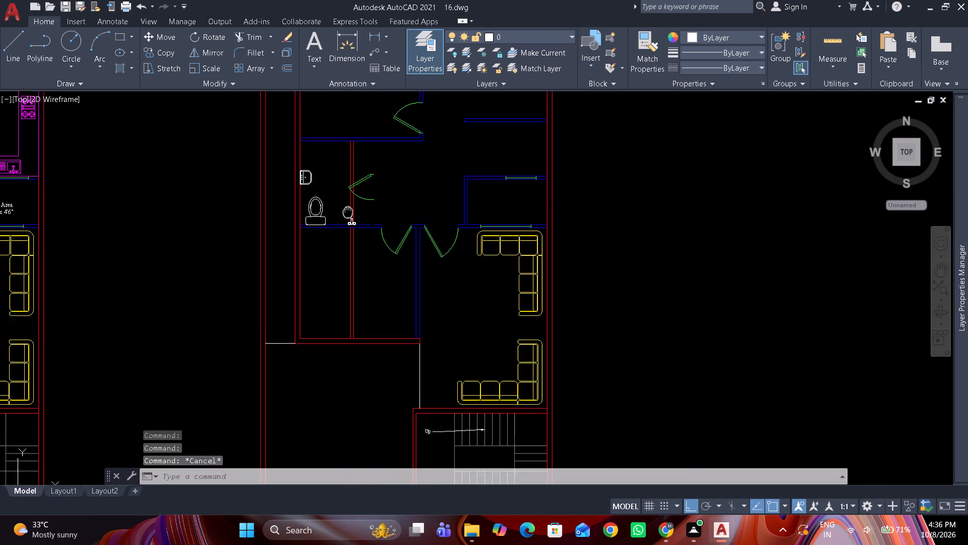
middle_click_drag(351, 216, 374, 257)
scroll(356, 238, "up", 2)
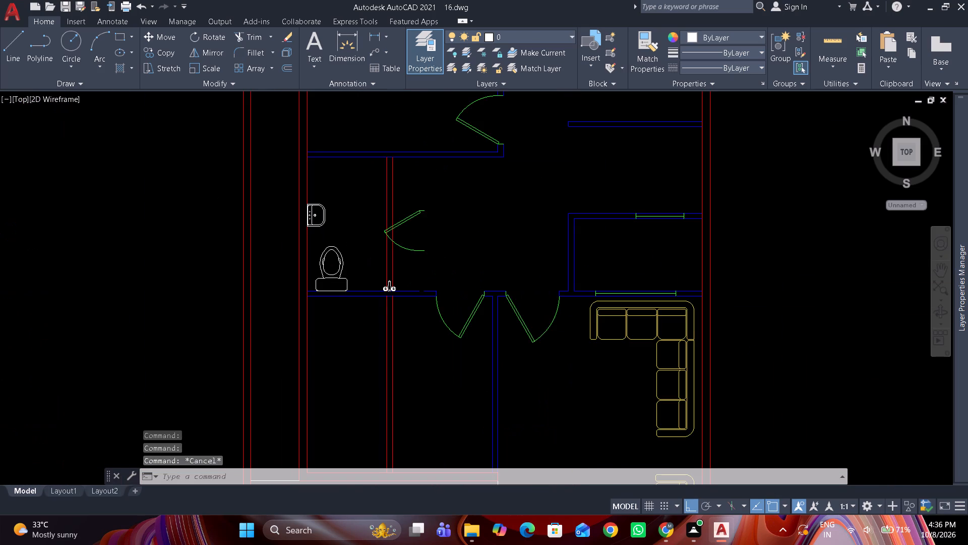
scroll(356, 238, "up", 1)
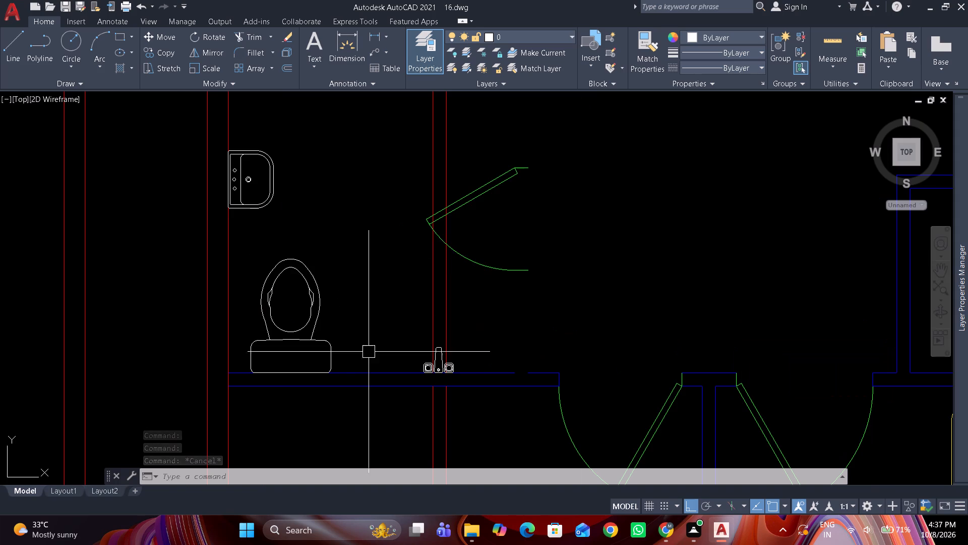
middle_click_drag(370, 358, 356, 288)
scroll(213, 292, "up", 1)
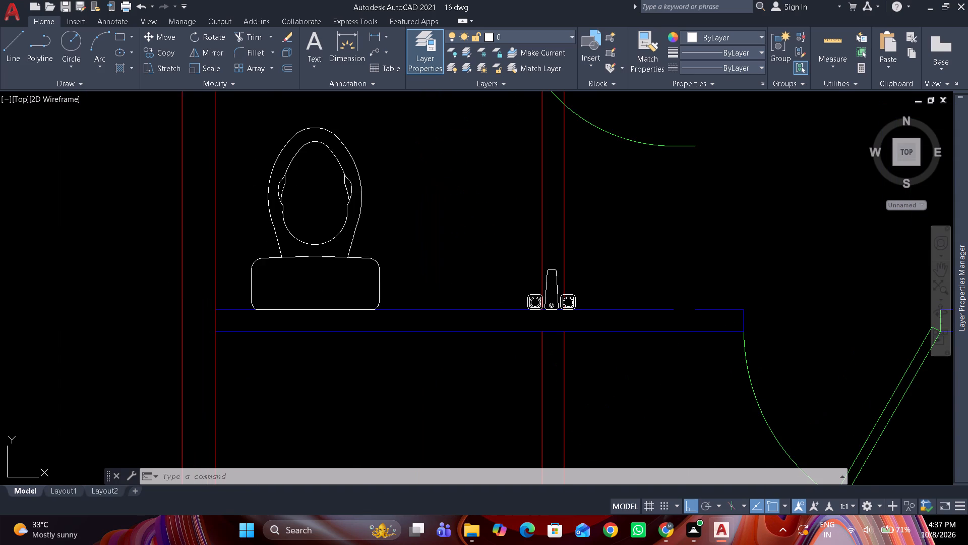
left_click(200, 292)
scroll(201, 294, "down", 2)
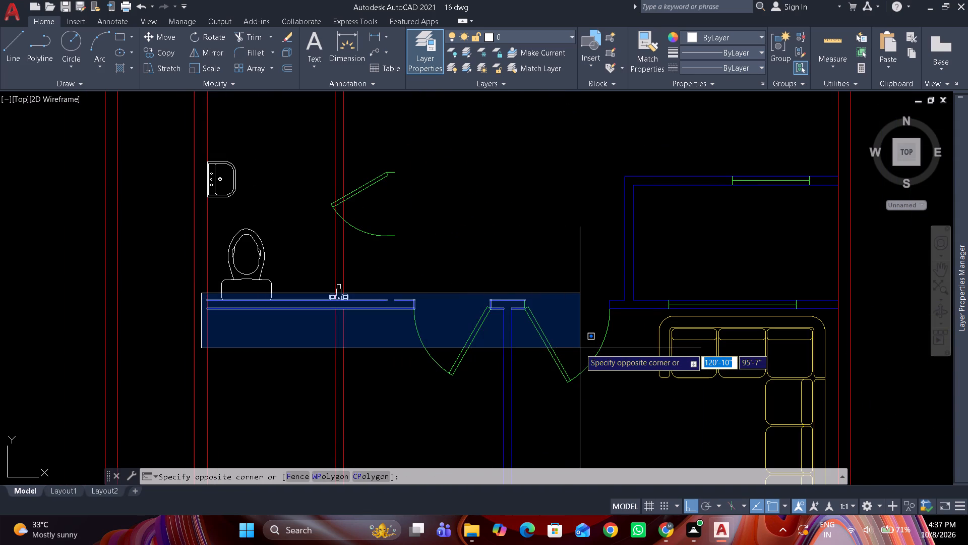
scroll(580, 348, "down", 1)
middle_click_drag(580, 348, 567, 329)
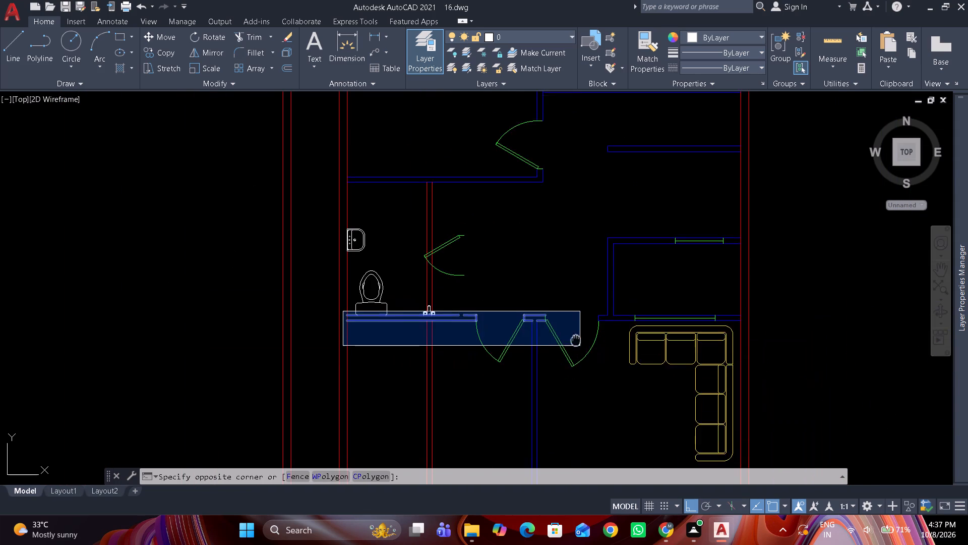
middle_click_drag(567, 329, 533, 299)
left_click(760, 298)
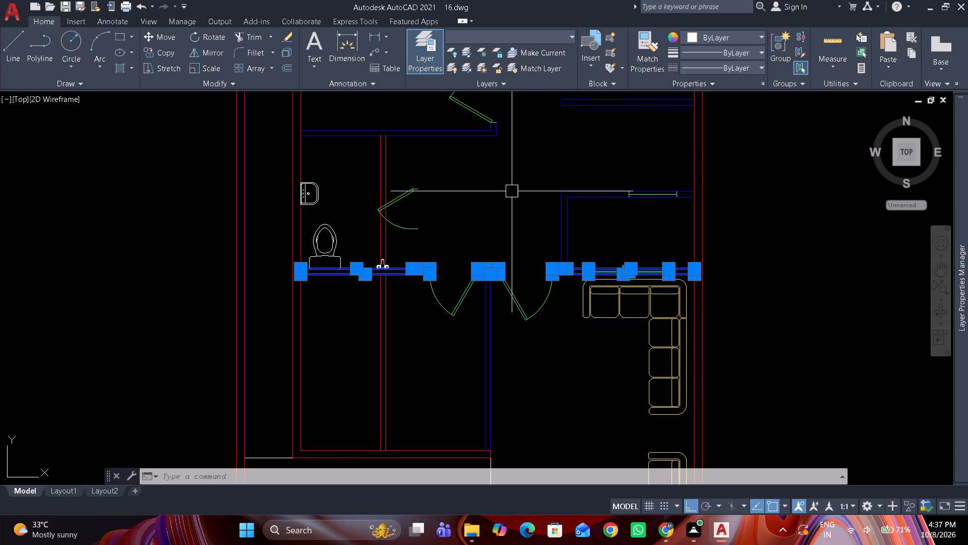
left_click(531, 167, "shift")
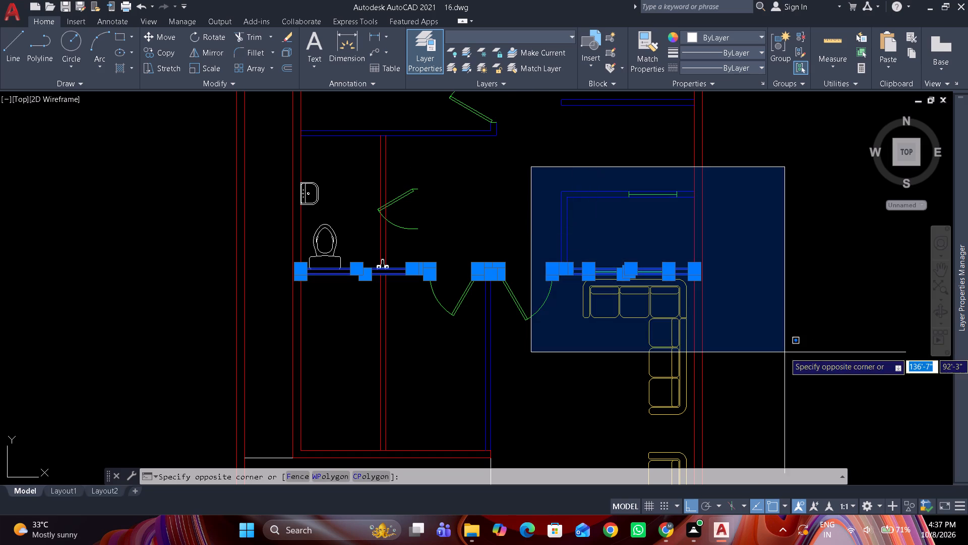
left_click(784, 352, "shift")
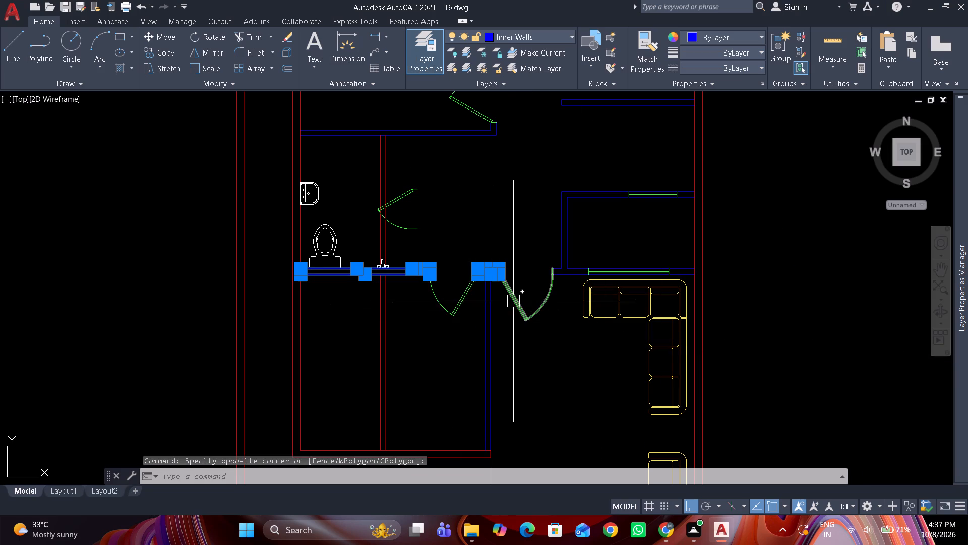
scroll(513, 301, "up", 3)
scroll(433, 171, "up", 2)
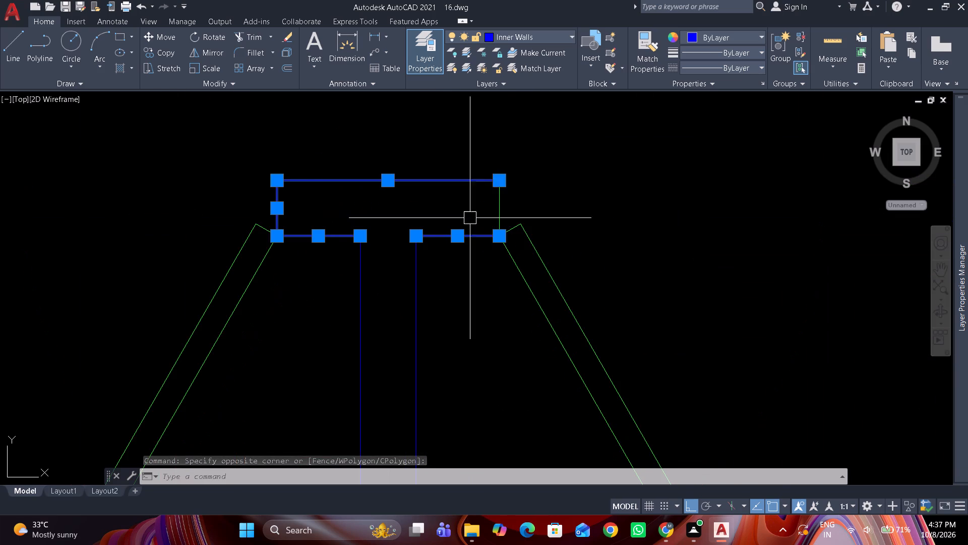
scroll(273, 258, "down", 4)
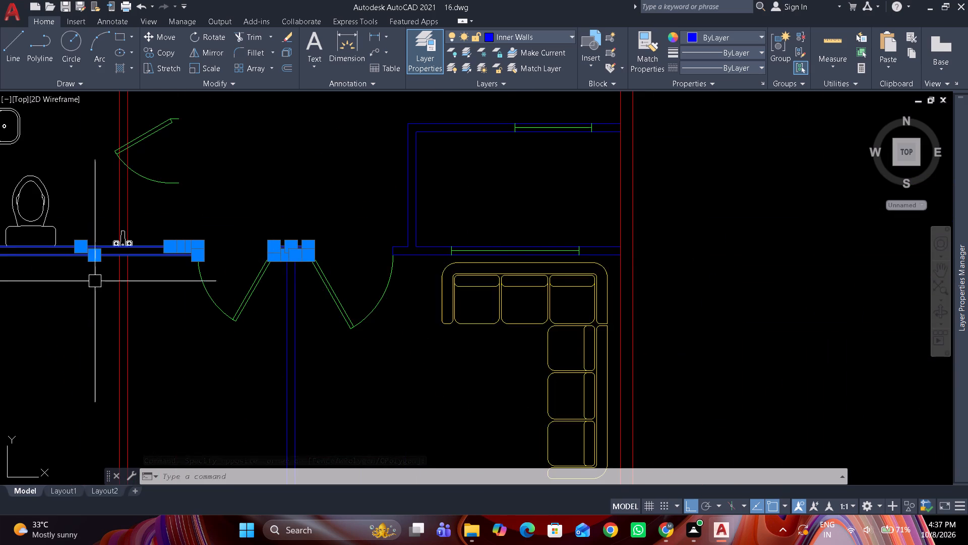
scroll(0, 267, "up", 1)
middle_click_drag(4, 268, 365, 275)
scroll(352, 260, "up", 2)
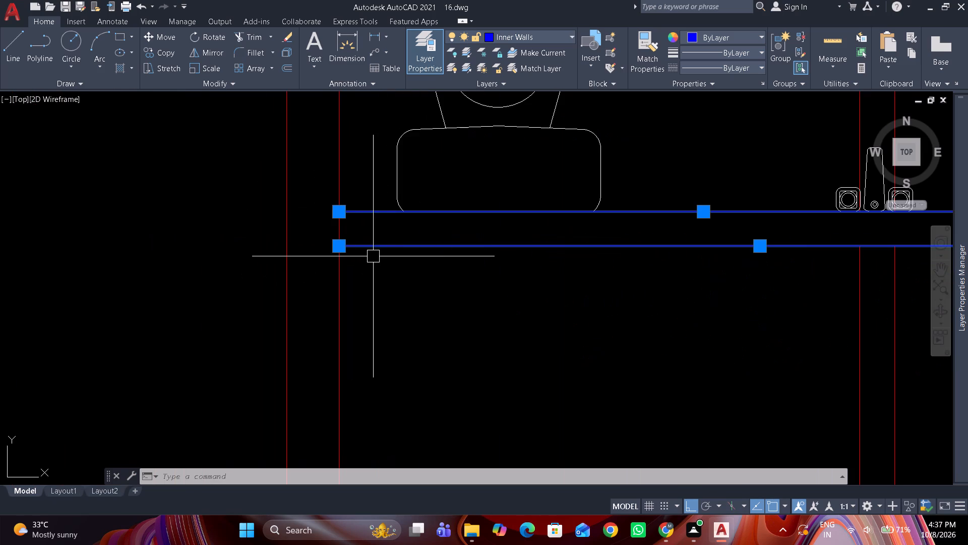
key("m")
key("space")
scroll(329, 214, "up", 3)
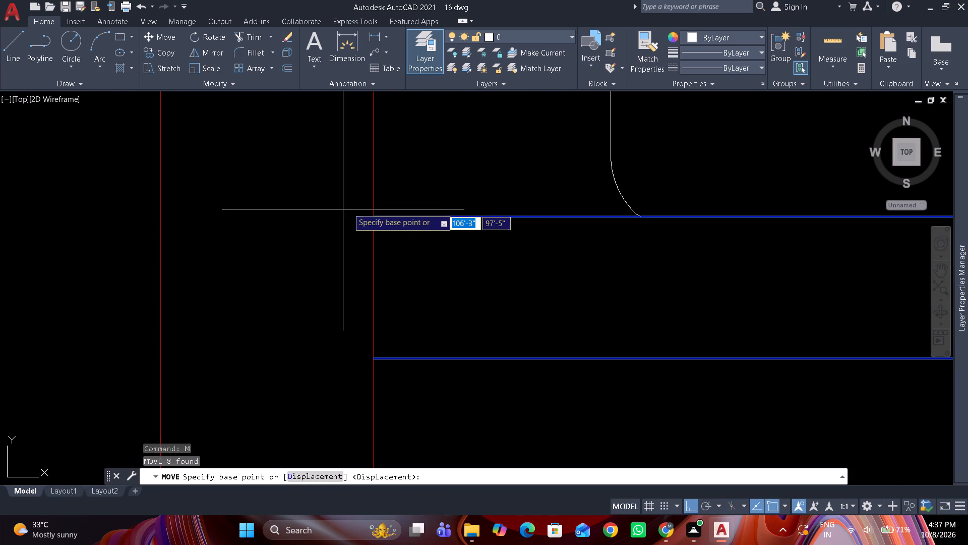
left_click(379, 211)
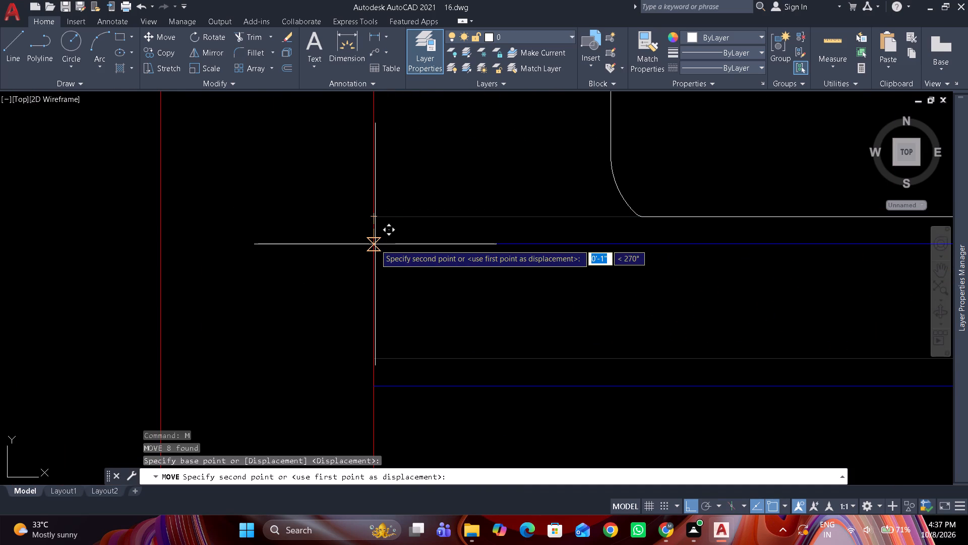
type("1\"")
key("Return")
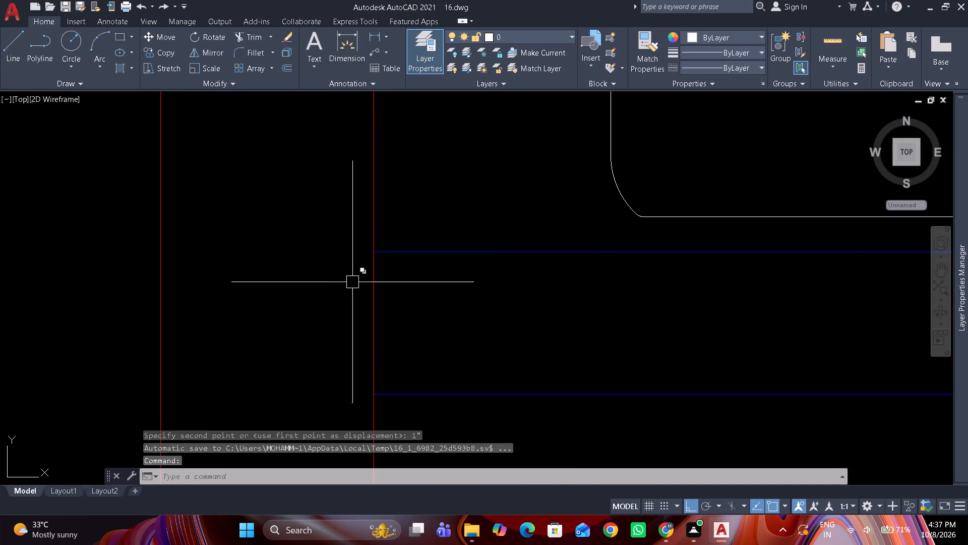
Extend the two partition lines down to the upper line of the moved lower wall.
scroll(345, 295, "down", 5)
scroll(478, 272, "up", 2)
type("ex")
key("space")
left_click_drag(593, 229, 721, 212)
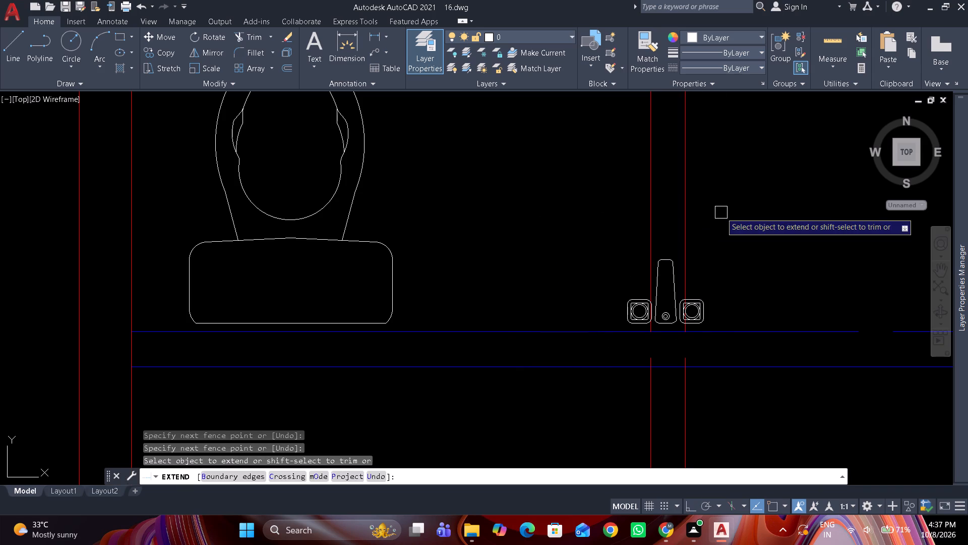
key("Escape")
Trim the ends of the two red lines projecting into the moved wall from below.
key("t")
key("r")
key("space")
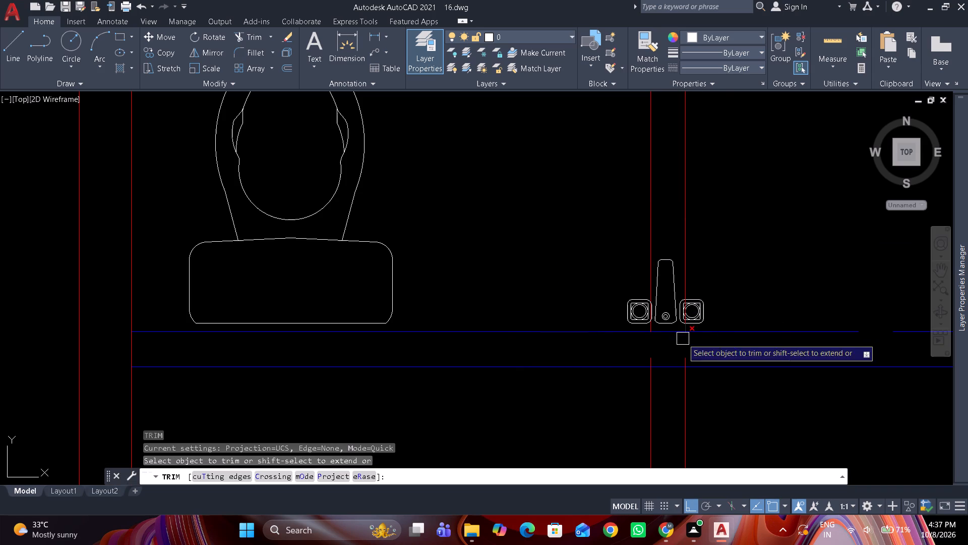
left_click(685, 355)
left_click(648, 362)
key("space")
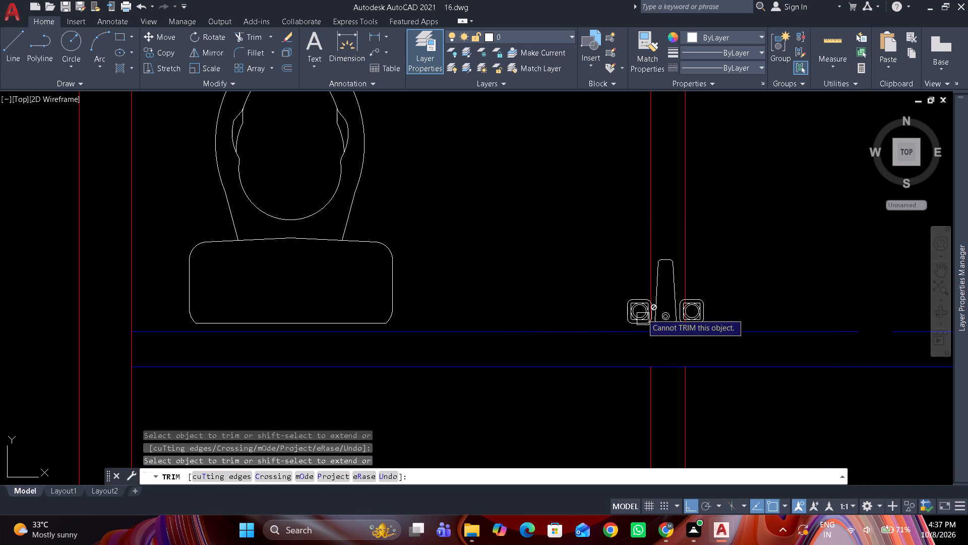
key("space")
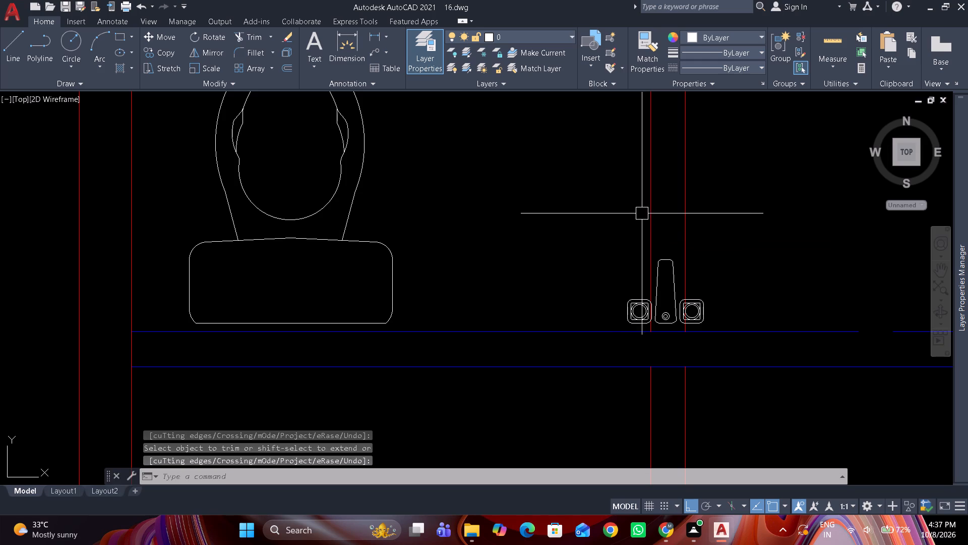
Put the toilet's two new partition lines on the Inner Walls layer.
double_click(649, 208)
key("Escape")
scroll(510, 192, "down", 4)
middle_click_drag(509, 193, 504, 304)
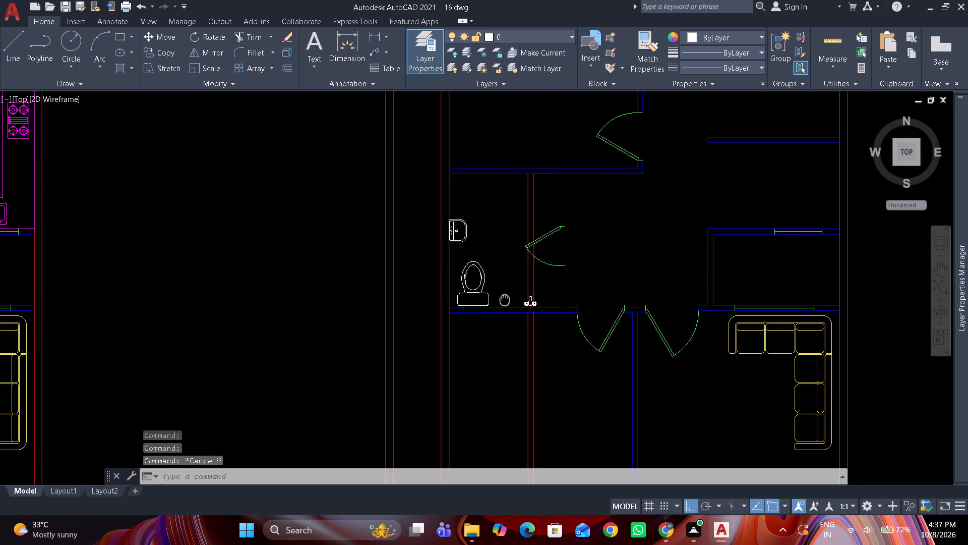
middle_click_drag(504, 304, 503, 318)
scroll(508, 269, "up", 1)
left_click_drag(566, 214, 525, 218)
left_click(504, 225)
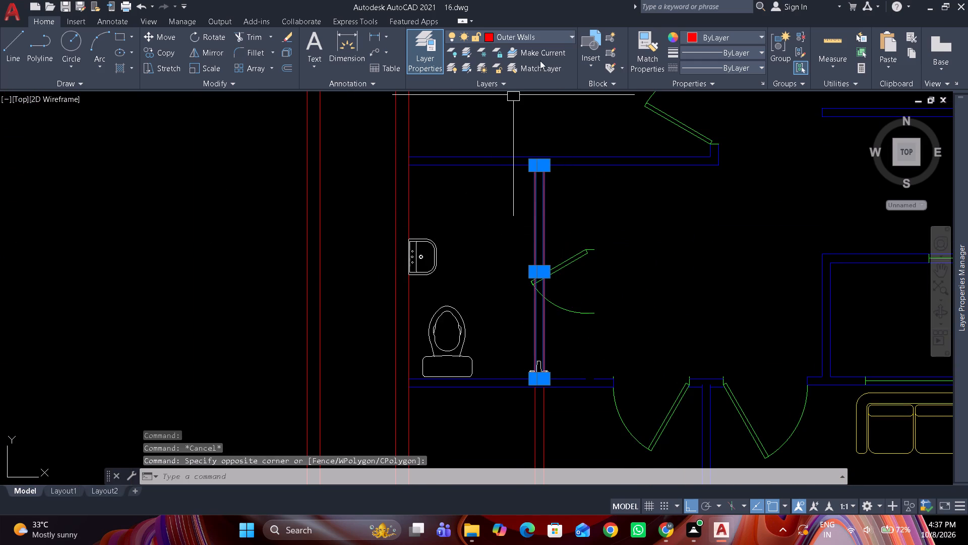
left_click(551, 40)
left_click(532, 110)
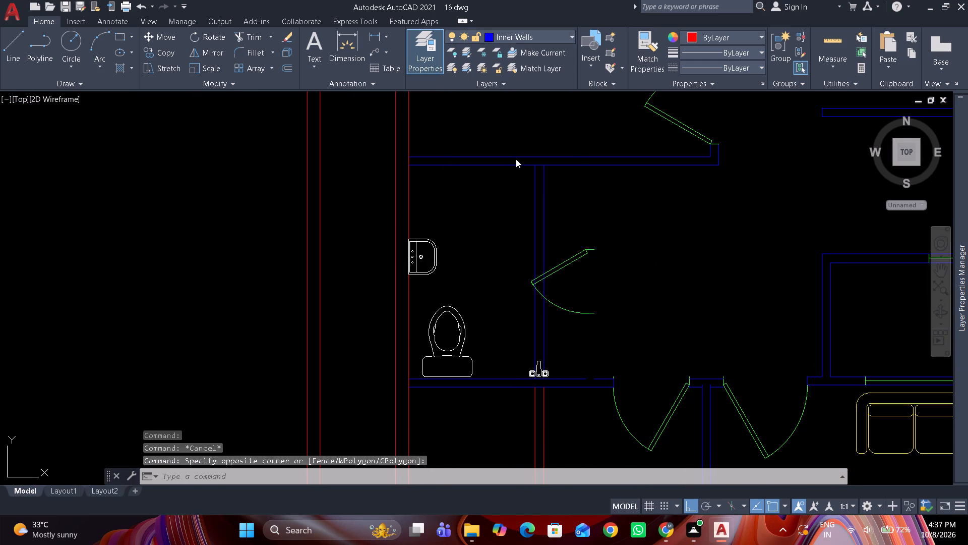
key("Escape")
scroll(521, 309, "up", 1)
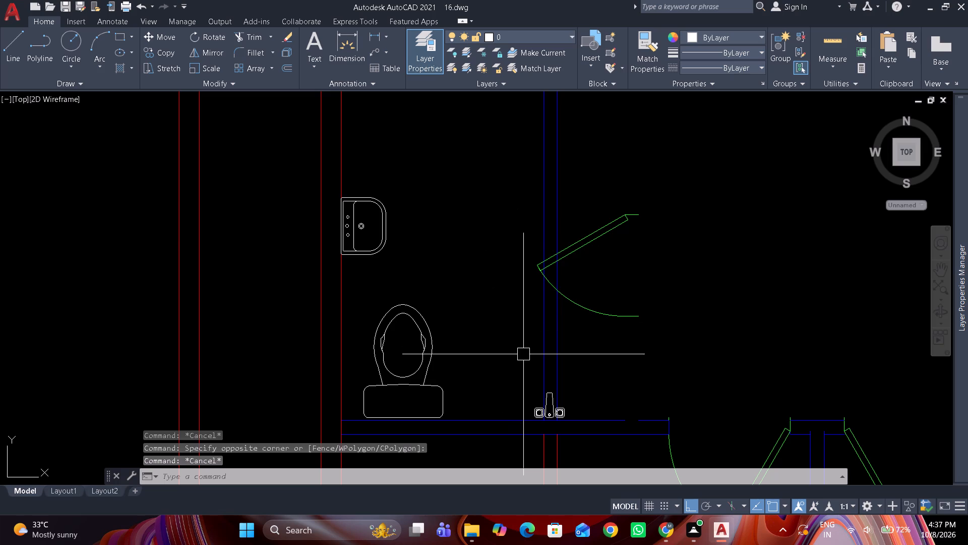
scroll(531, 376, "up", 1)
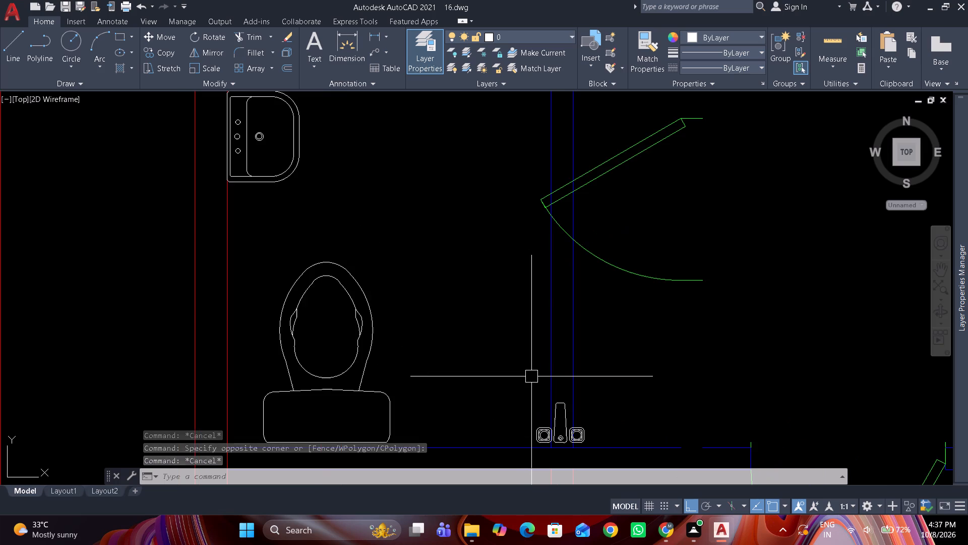
Rotate the toilet room's WC block by 180° so its cistern faces the upper wall.
left_click(366, 388)
type("ro")
key("space")
left_click_drag(317, 302, 328, 329)
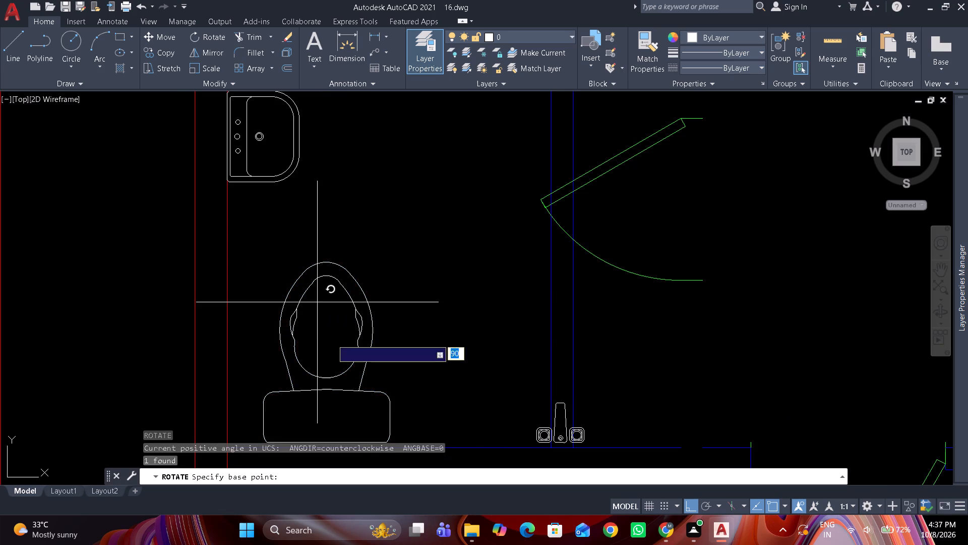
left_click_drag(107, 351, 115, 343)
left_click(319, 225)
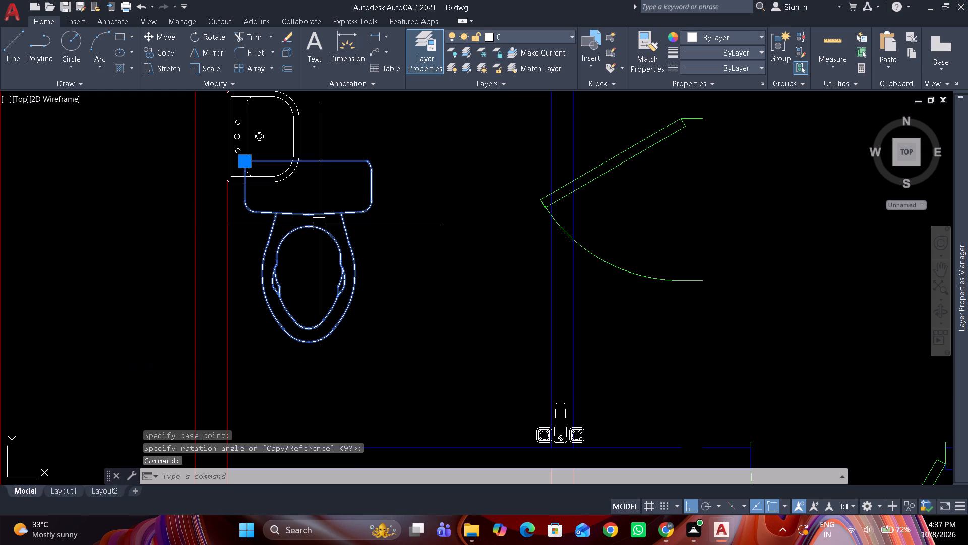
Move the WC up so the back of its cistern sits against the toilet's upper wall line.
type("m")
key("space")
left_click(311, 170)
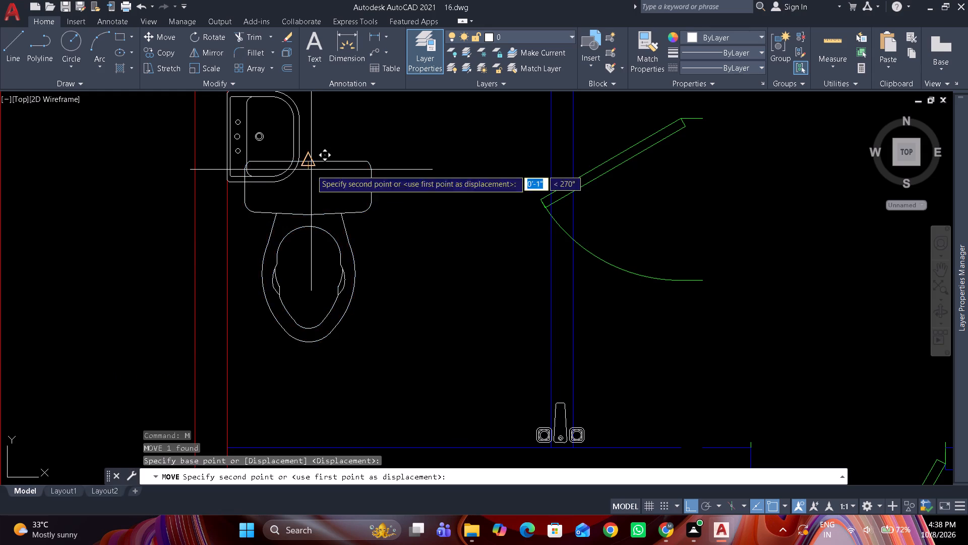
scroll(362, 127, "down", 1)
middle_click_drag(365, 132, 399, 223)
middle_click_drag(418, 194, 431, 279)
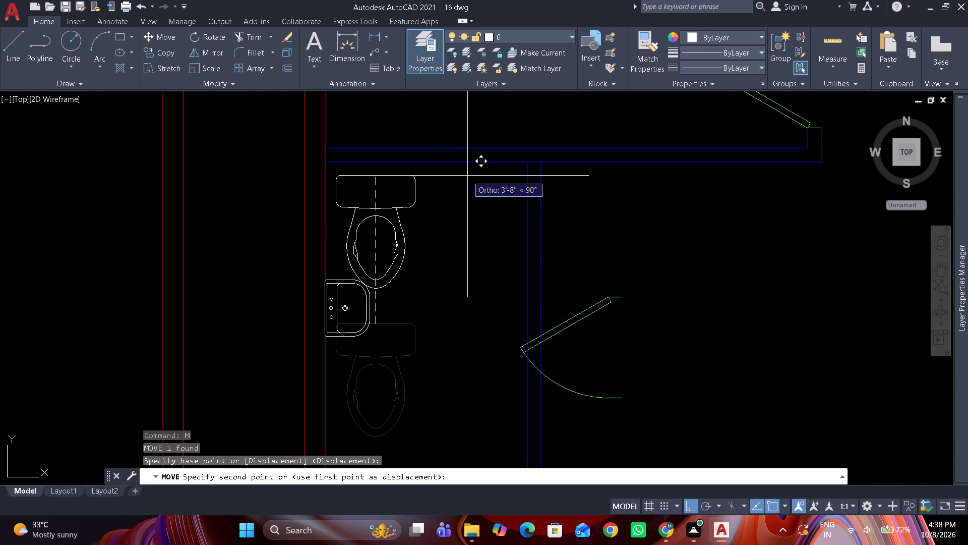
left_click(460, 168)
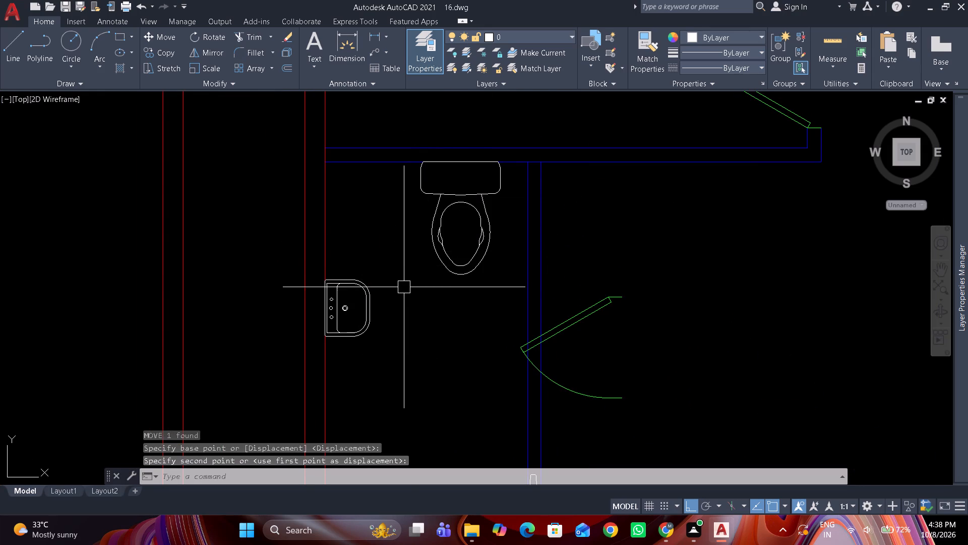
Nudge the washbasin down along the outer wall until it sits just above the toilet's lower wall.
left_click(370, 311)
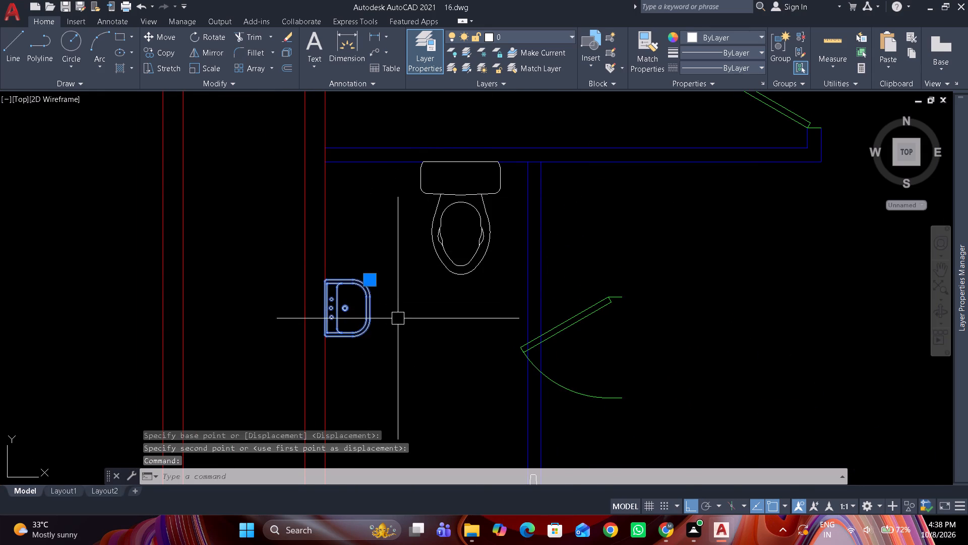
scroll(399, 319, "down", 1)
key("ctrl+Down")
key("ctrl+Down")
key("ctrl+Down")
key("ctrl+Down")
key("ctrl+Down")
key("ctrl+Down")
key("ctrl+Down")
key("ctrl+Down")
key("ctrl+Down")
key("ctrl+Down")
key("ctrl+Down")
key("ctrl+Down")
key("ctrl+Down")
key("ctrl+Down")
key("ctrl+Down")
key("ctrl+Down")
key("ctrl+Down")
key("ctrl+Down")
key("ctrl+Down")
key("ctrl+Down")
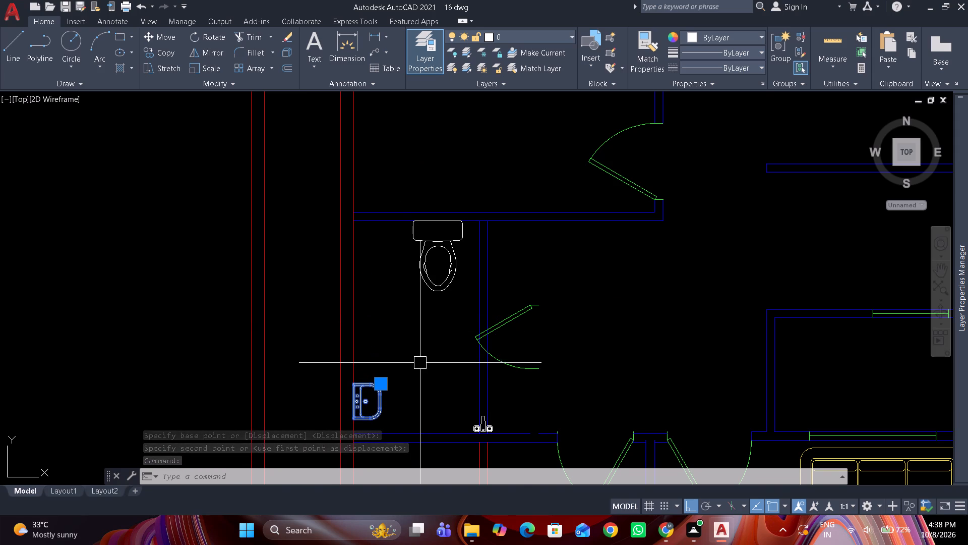
key("Escape")
Rotate the tap block at the partition's lower end a quarter turn clockwise so its spout points right.
left_click(486, 421)
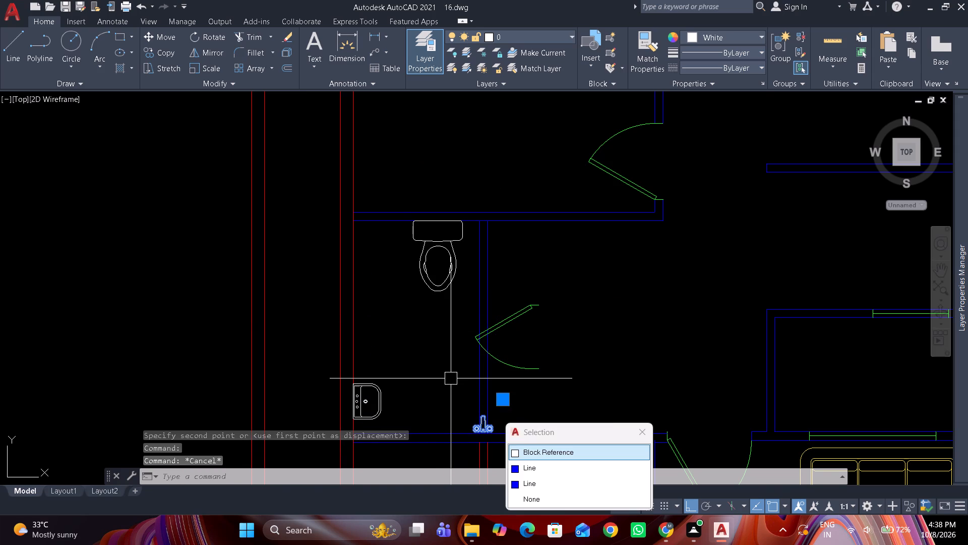
type("ro")
key("space")
key("space")
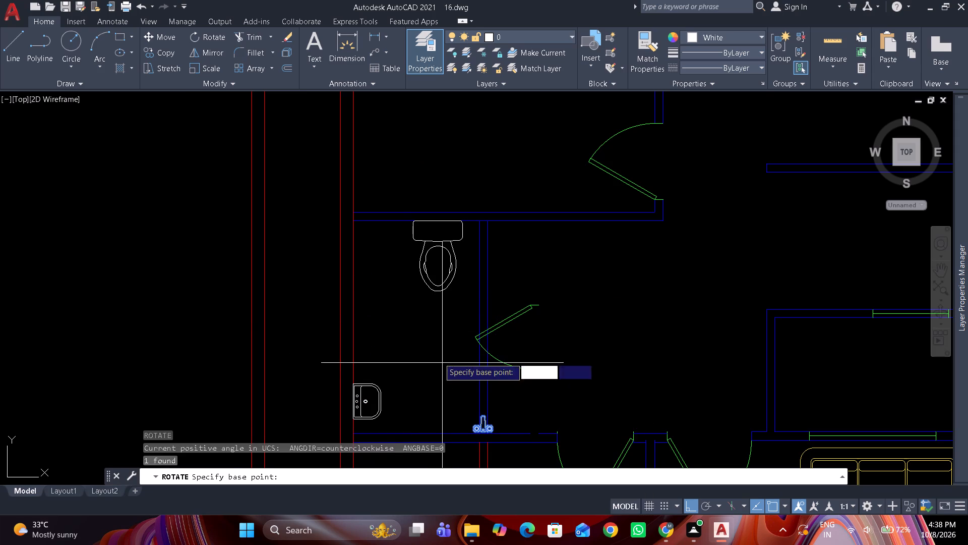
left_click(437, 354)
middle_click_drag(505, 413, 503, 323)
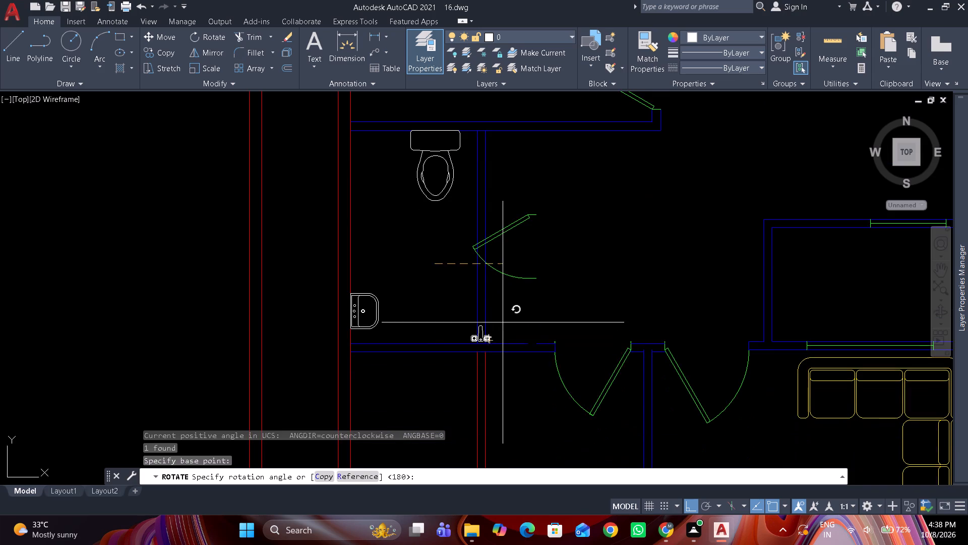
left_click(499, 427)
Move the rotated tap off the washbasin, placing it against the outer wall between the basin and the WC.
scroll(365, 316, "up", 1)
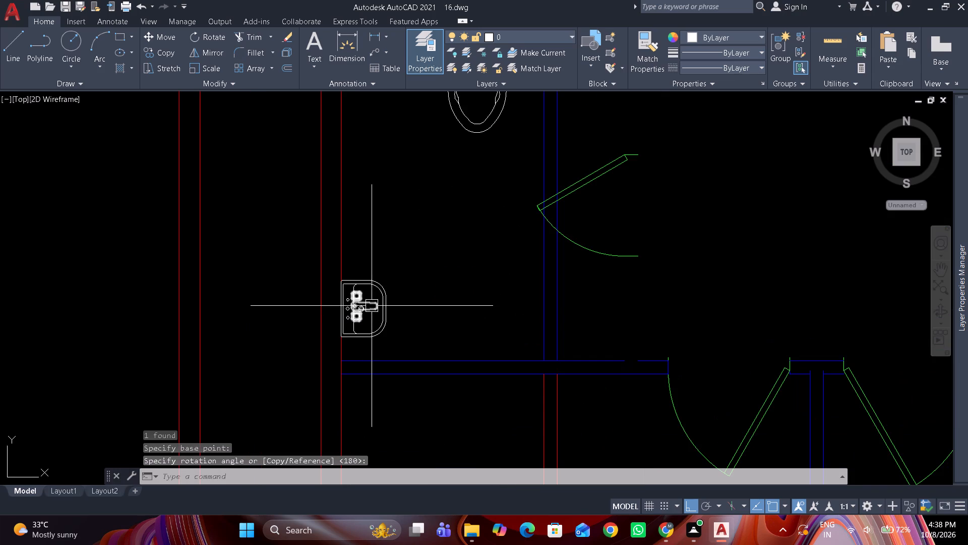
left_click(372, 305)
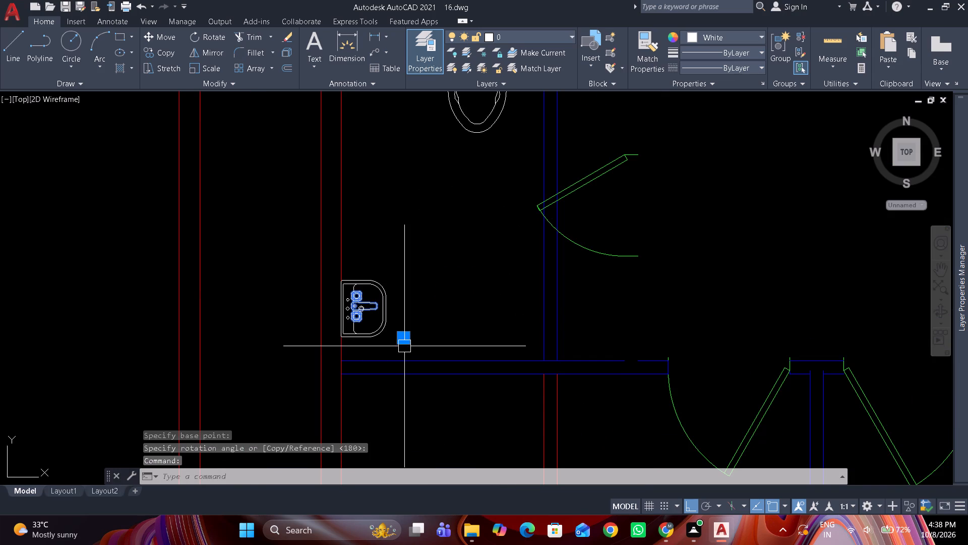
left_click_drag(404, 346, 398, 325)
left_click(396, 330)
left_click_drag(399, 337, 397, 311)
middle_click_drag(387, 228, 410, 332)
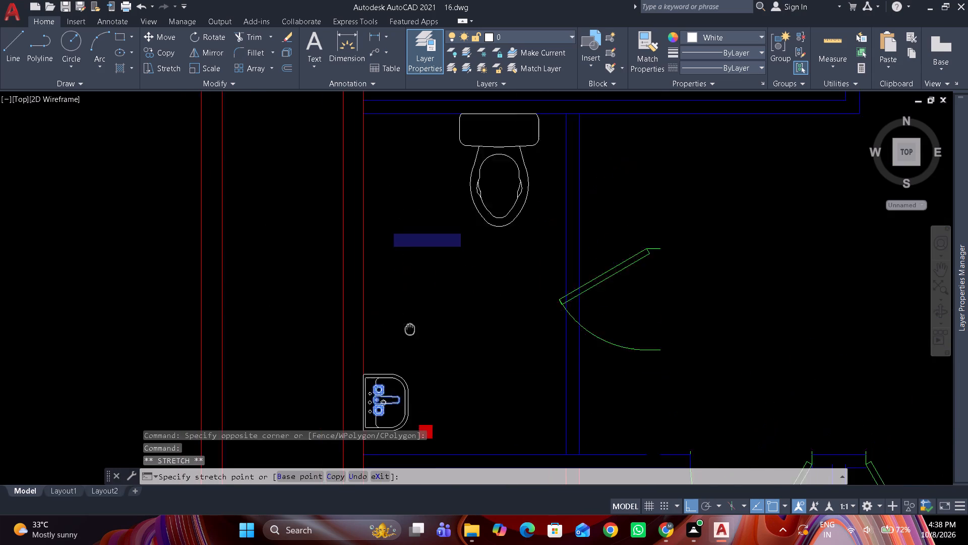
middle_click_drag(410, 332, 412, 348)
key("F8")
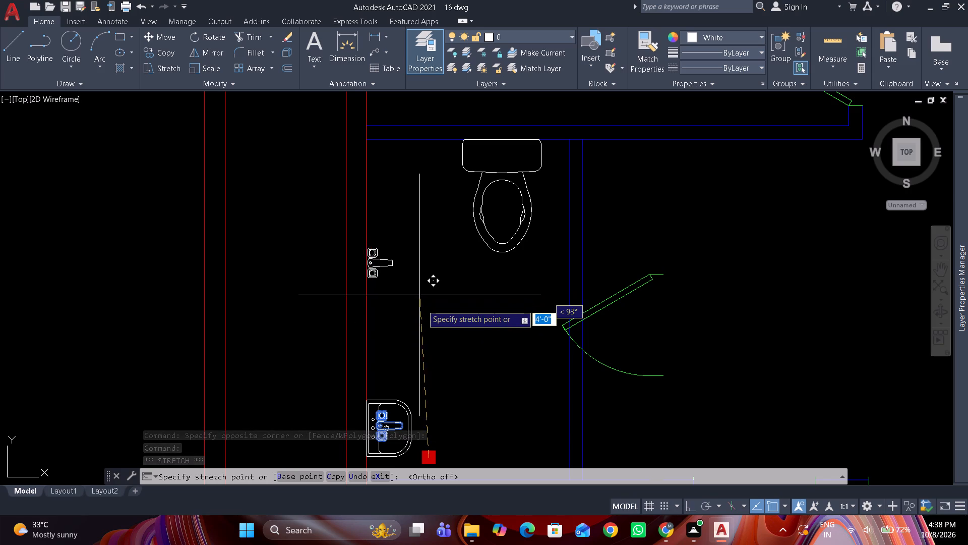
left_click(418, 355)
scroll(488, 301, "down", 1)
middle_click_drag(489, 300, 458, 256)
key("Escape")
Erase the two red vertical lines below the toilet's lower wall.
middle_click_drag(481, 279, 465, 261)
left_click_drag(527, 391, 527, 392)
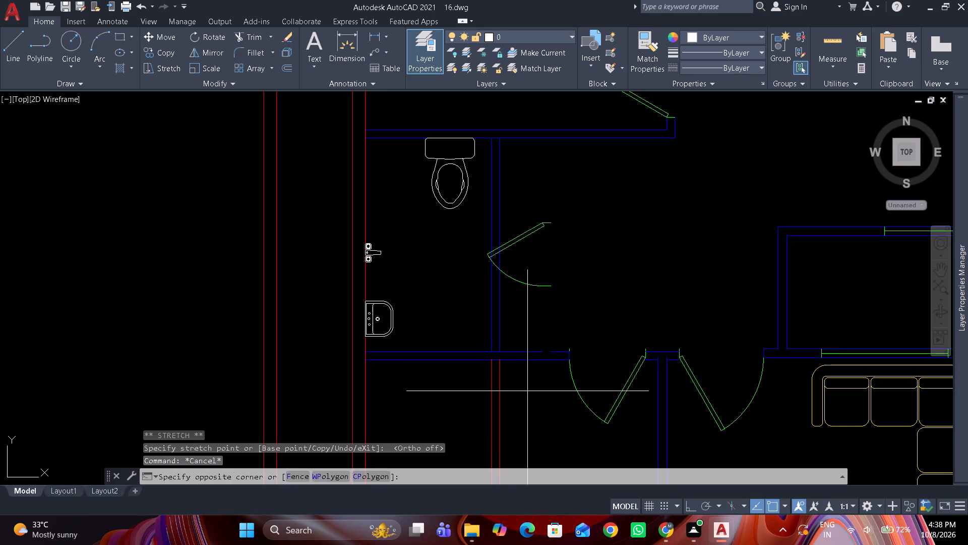
left_click_drag(527, 392, 475, 393)
left_click(438, 398)
type("e")
key("space")
Join the two segments of the toilet lower wall's upper line to close the gap near the door.
scroll(547, 363, "up", 2)
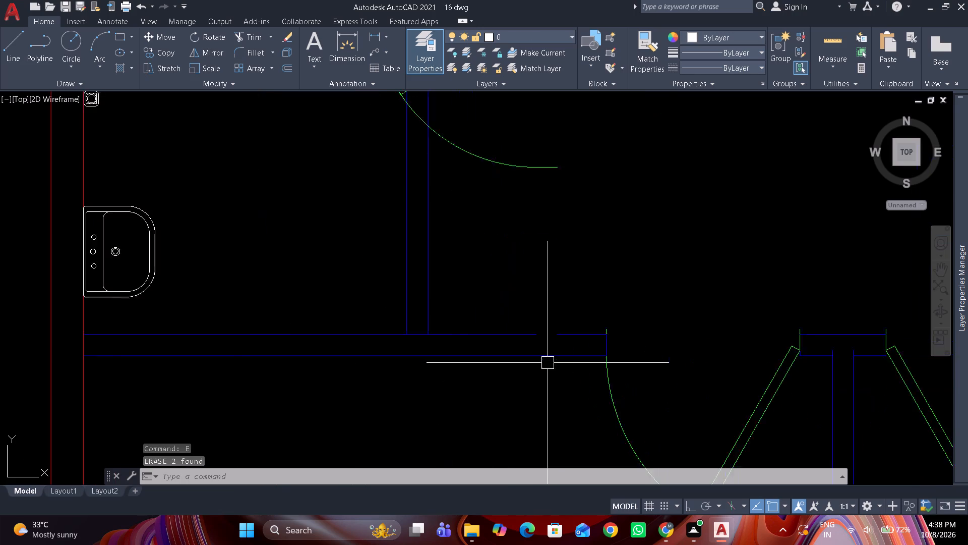
scroll(549, 363, "up", 2)
left_click_drag(575, 325, 570, 321)
left_click(499, 263)
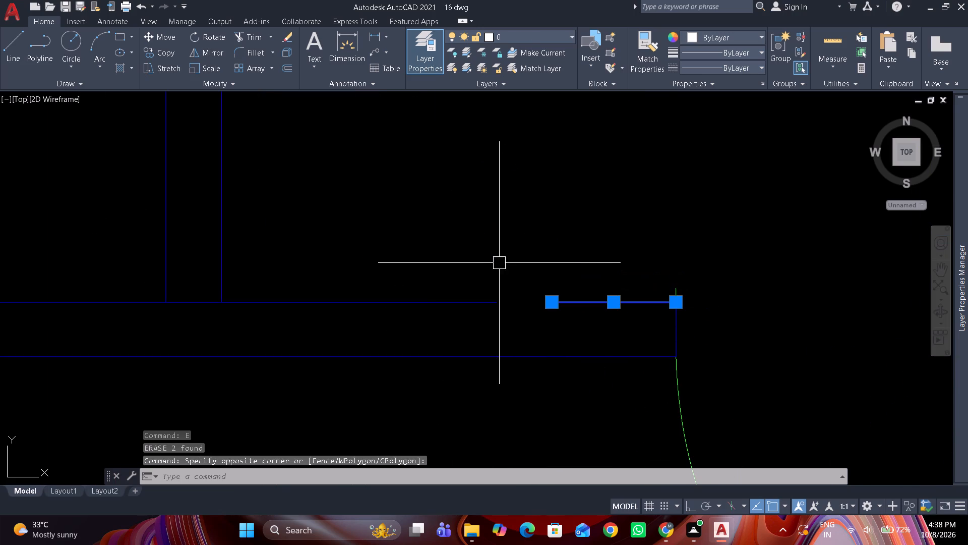
left_click_drag(517, 324, 479, 281)
left_click(475, 277)
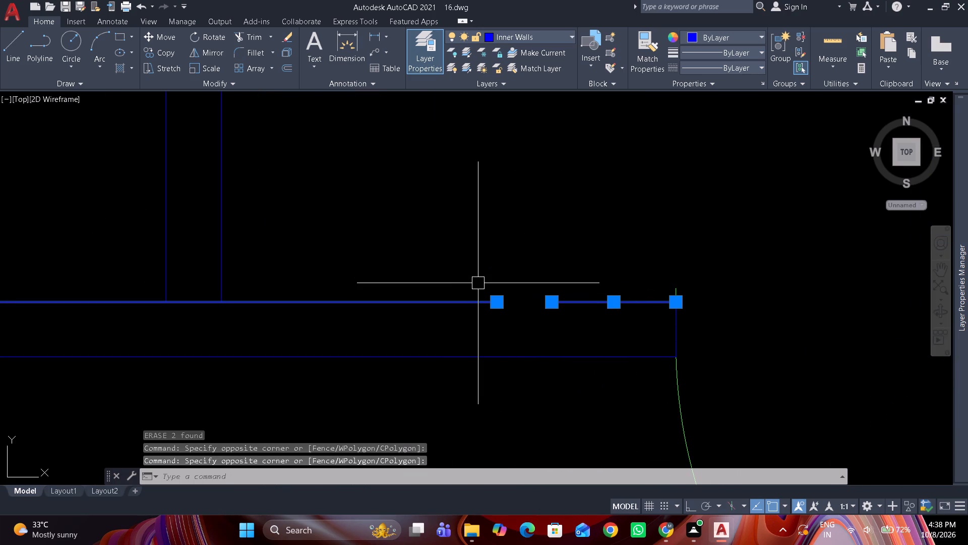
key("j")
key("space")
Set the door beside the toilet partition to the Open 90° state.
scroll(443, 241, "down", 4)
middle_click_drag(444, 247, 470, 416)
scroll(447, 339, "up", 1)
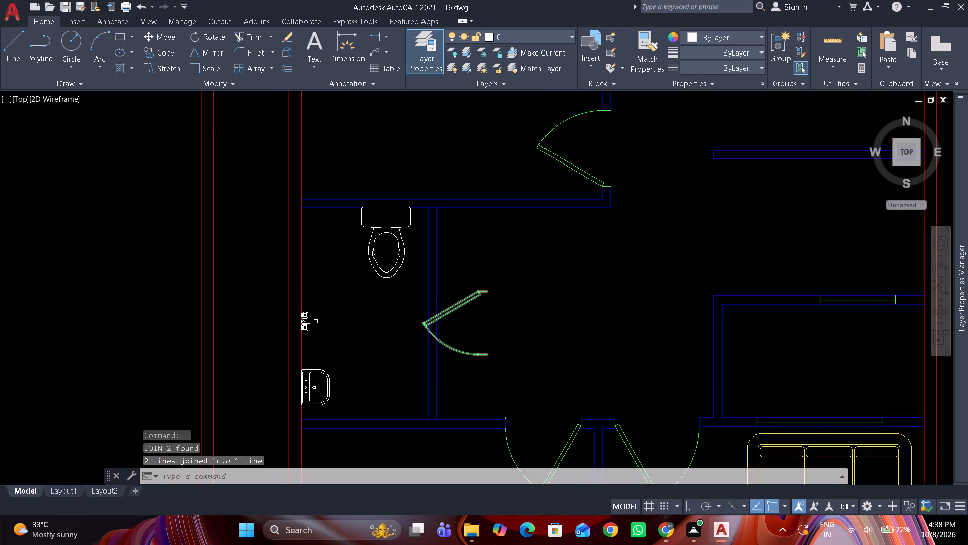
left_click(463, 282)
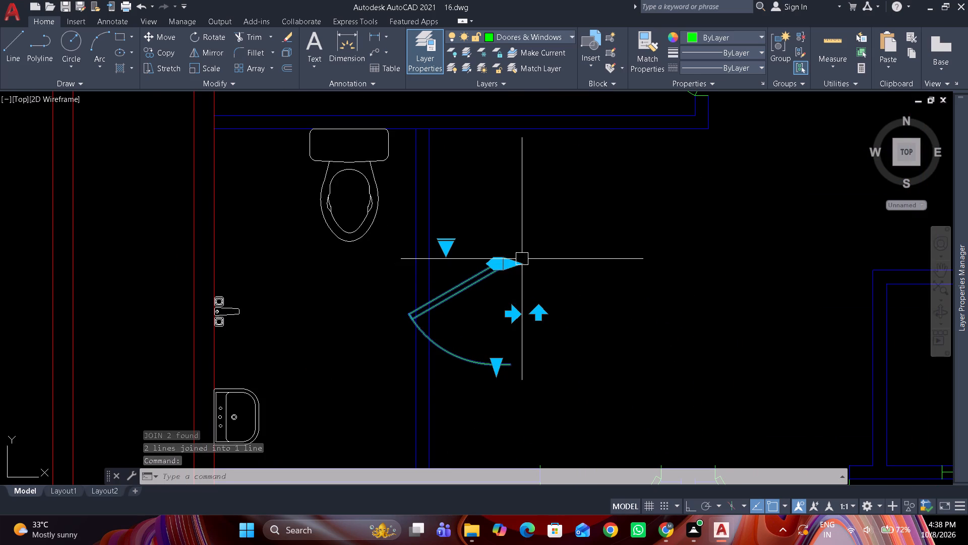
left_click(446, 248)
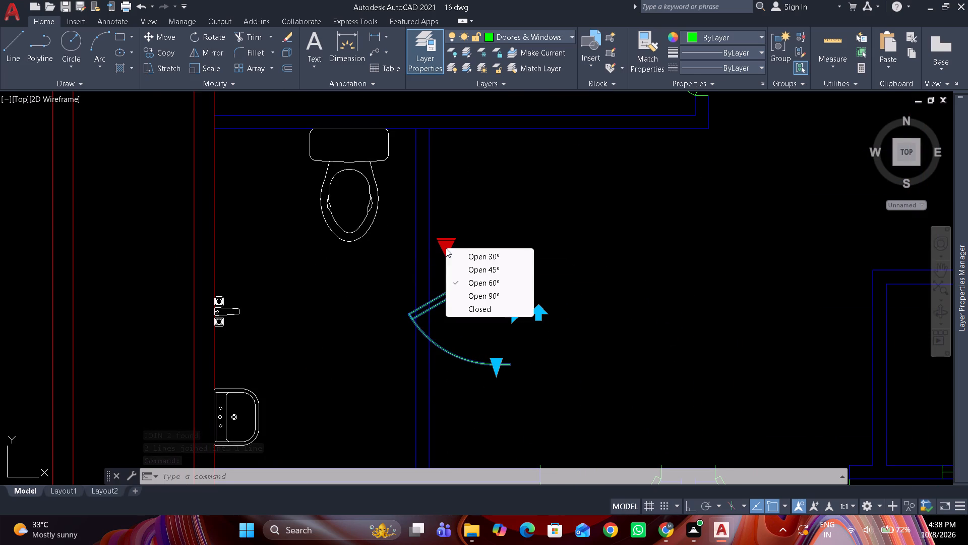
left_click(492, 295)
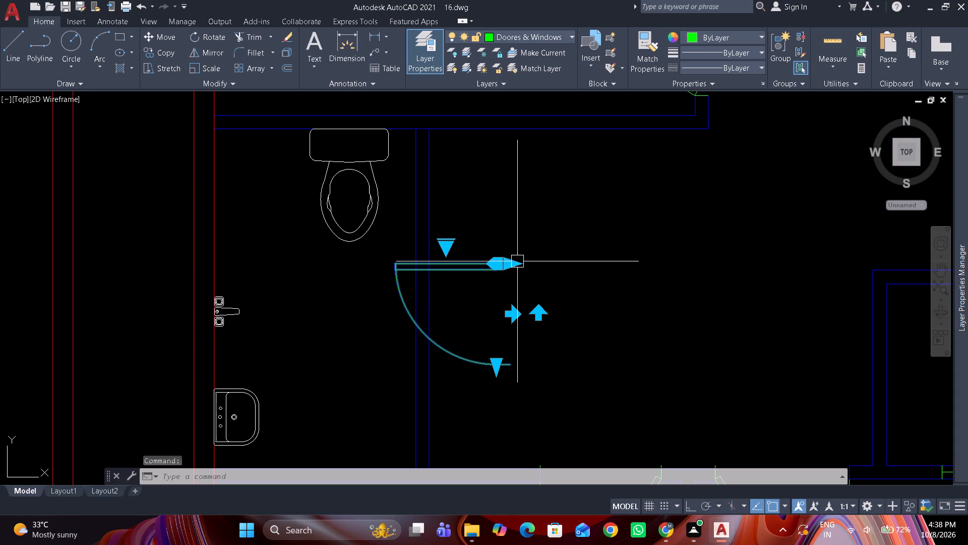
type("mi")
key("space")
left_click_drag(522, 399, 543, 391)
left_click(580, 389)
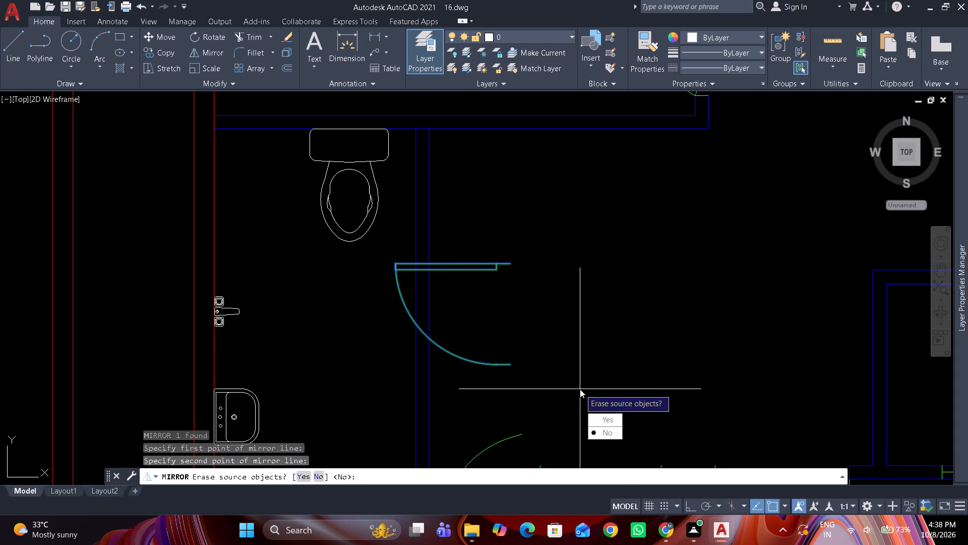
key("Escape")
Mirror the toilet door about a horizontal line just below it, erasing the source door.
left_click(491, 357)
left_click(485, 376)
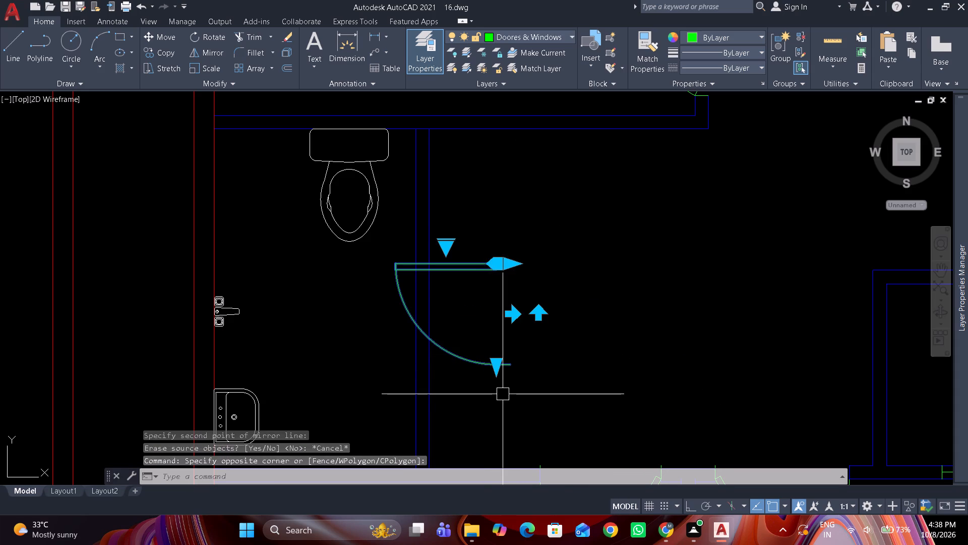
key("space")
key("F8")
left_click_drag(491, 400, 499, 398)
left_click(569, 396)
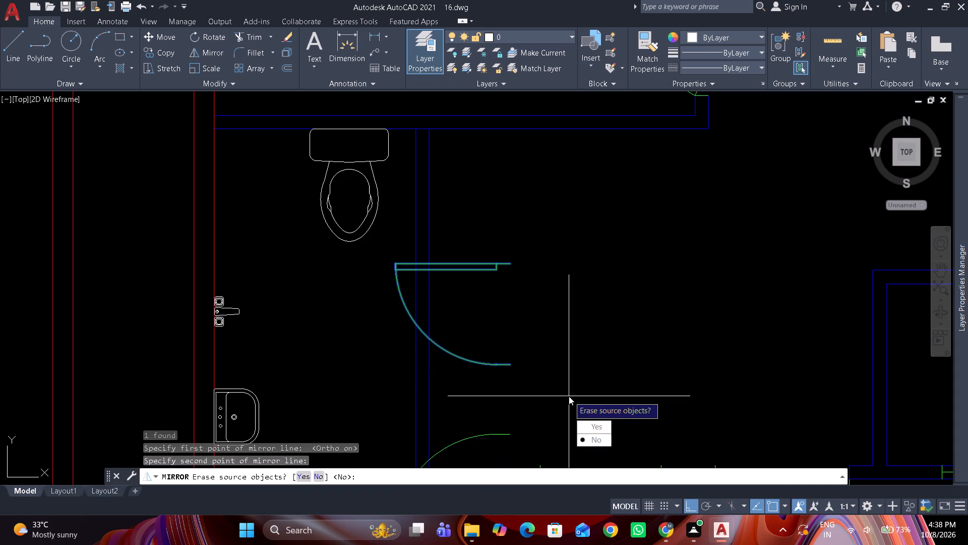
left_click_drag(584, 422, 569, 396)
Offset the upper line of the toilet's lower wall 6" upward as a guide for the door position.
middle_click_drag(502, 364, 461, 186)
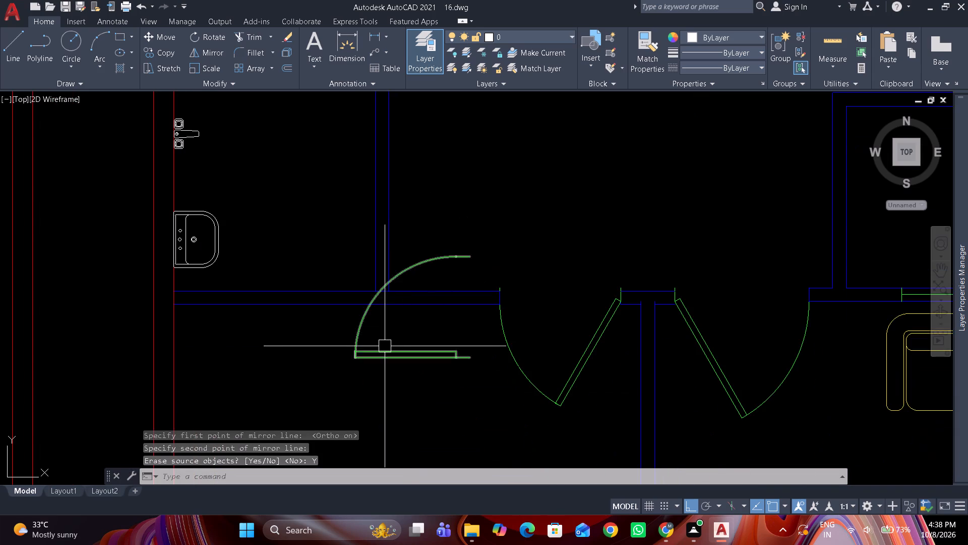
scroll(333, 258, "up", 1)
key("o")
key("space")
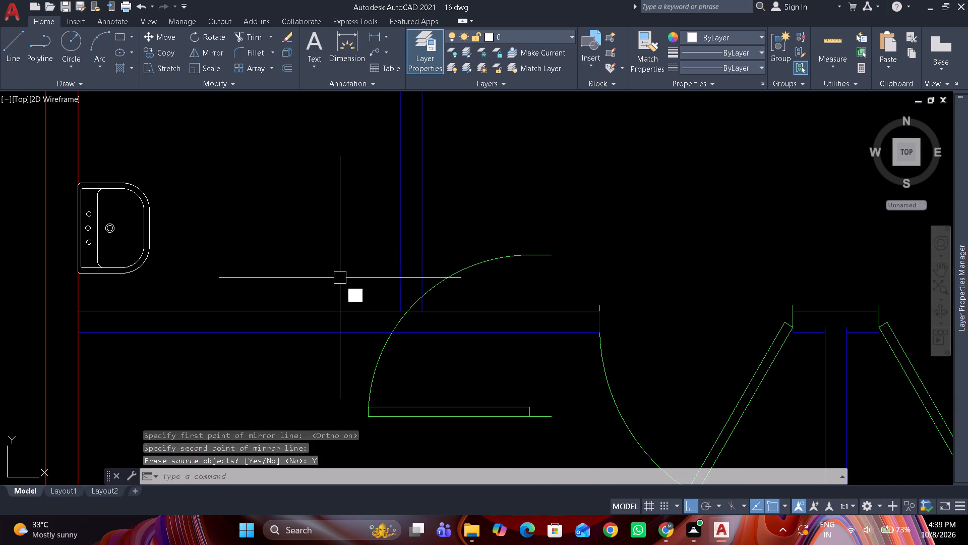
key("6")
key("shift+quotedbl")
key("Return")
left_click_drag(346, 312, 345, 287)
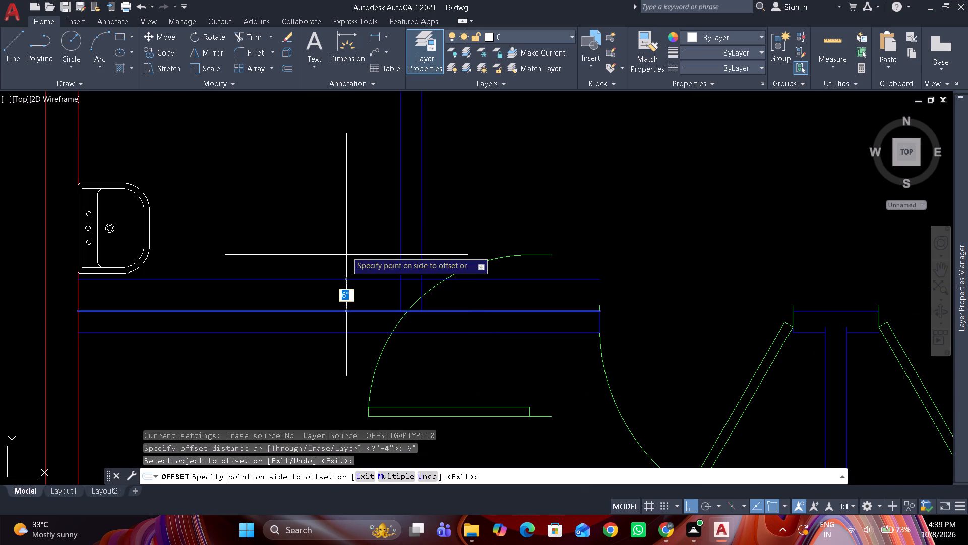
left_click(346, 235)
key("space")
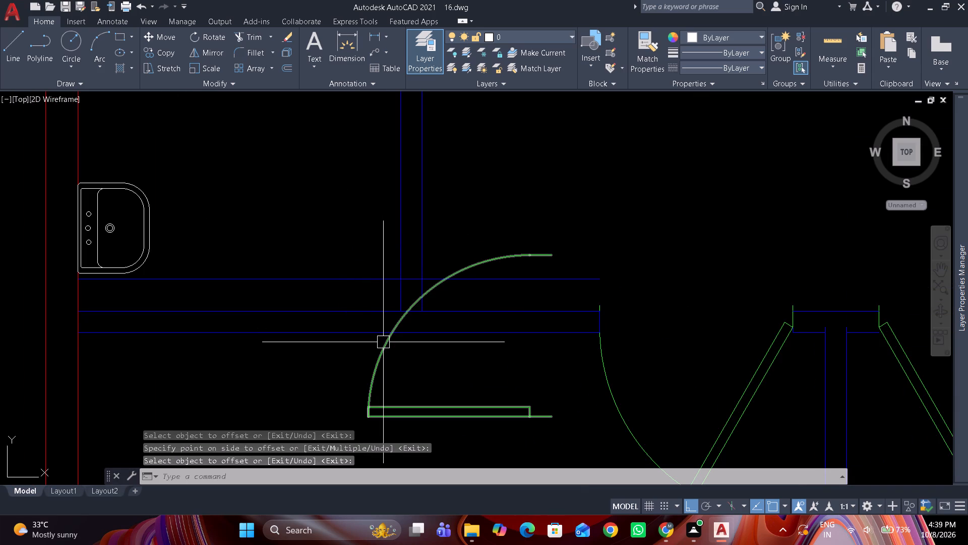
Move the mirrored door by its hinge corner to where the 6" guide line meets the partition's left line.
left_click(384, 343)
key("m")
key("space")
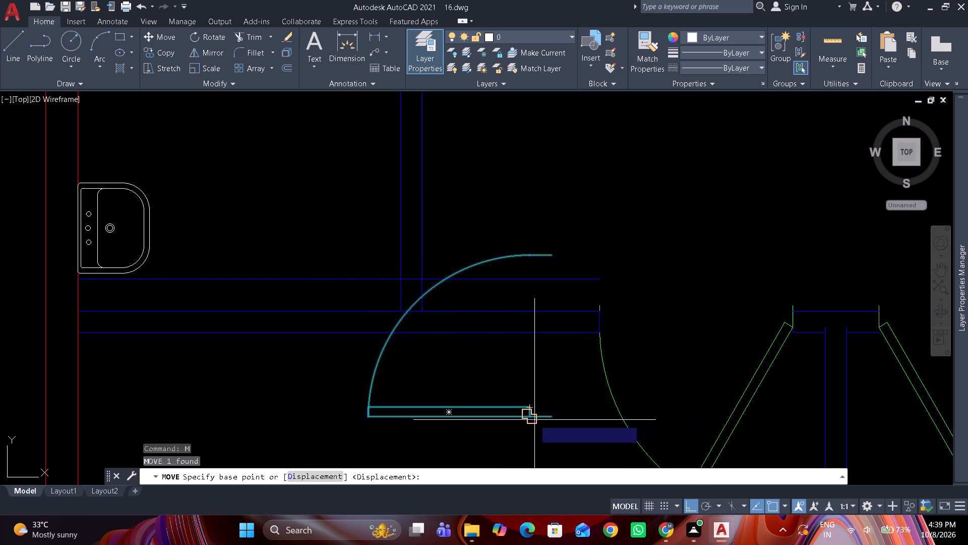
scroll(531, 420, "up", 1)
left_click(531, 420)
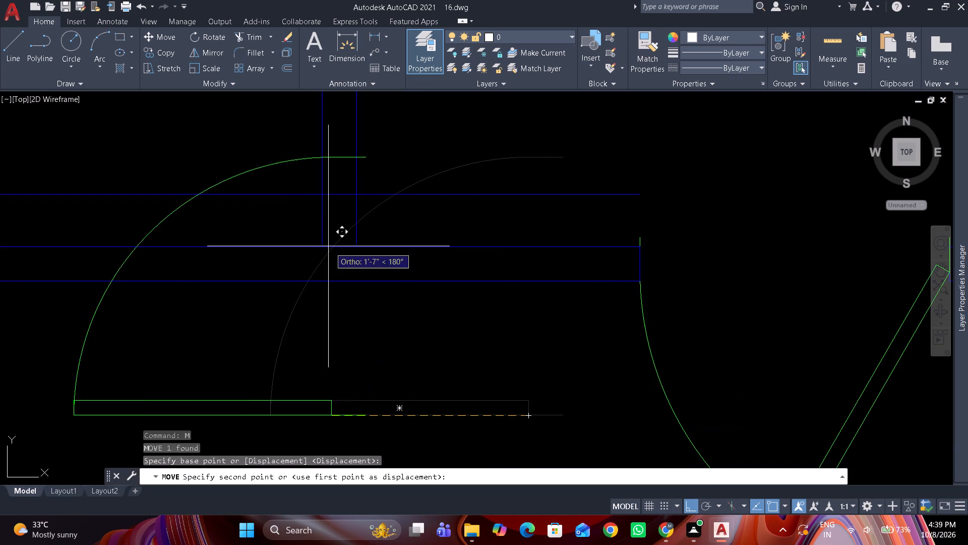
left_click(323, 198)
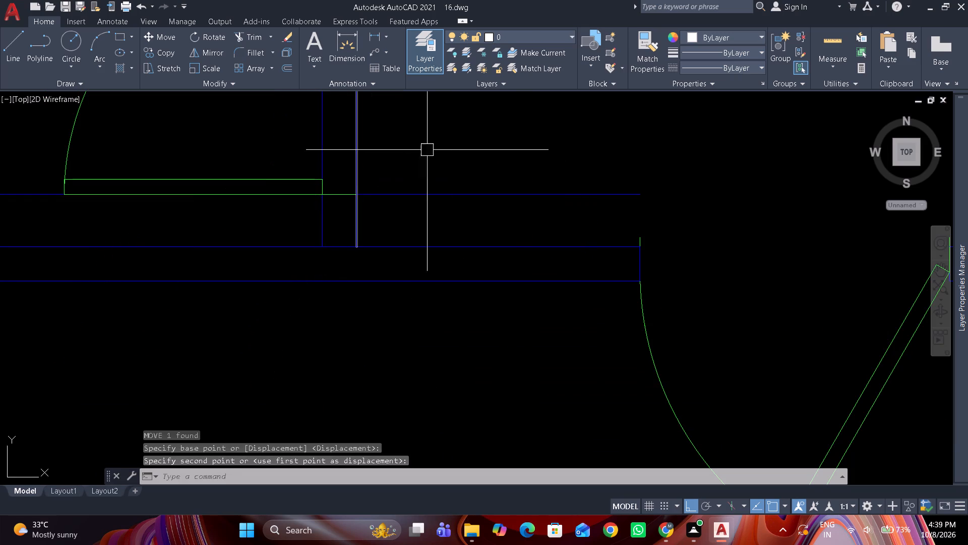
Trim away the 6" guide line on both sides of the toilet partition and the two partition lines crossing the door opening.
type("tr")
key("space")
left_click(422, 196)
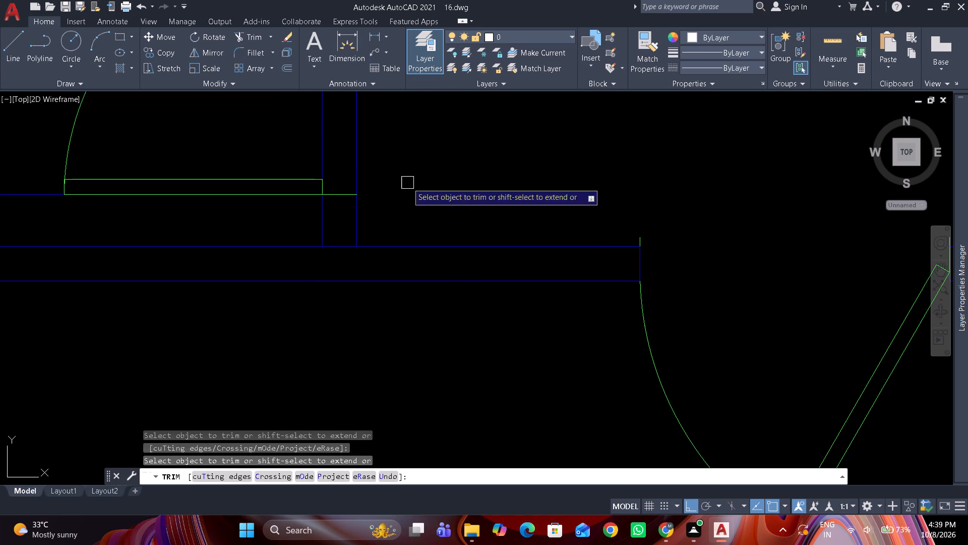
left_click(33, 198)
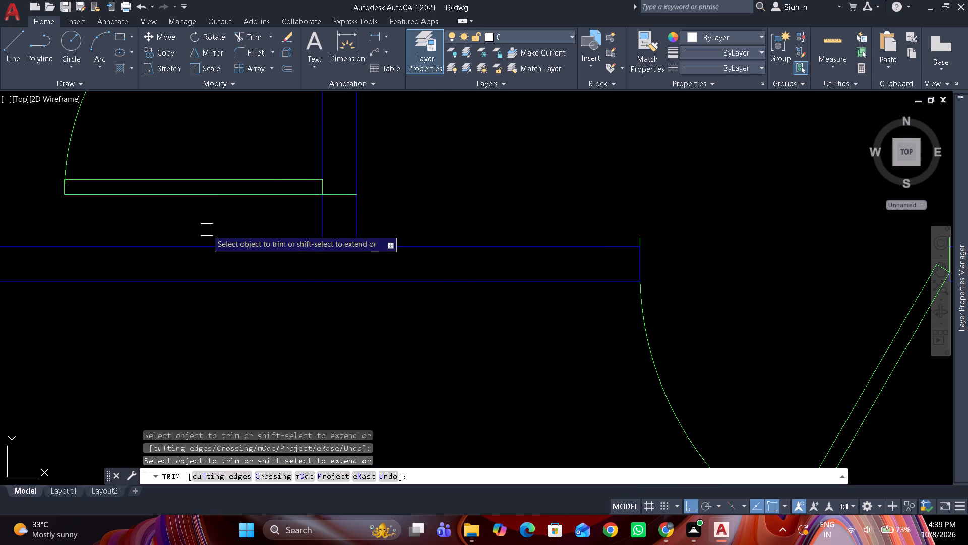
scroll(402, 170, "down", 3)
middle_click_drag(403, 170, 418, 244)
scroll(408, 207, "up", 1)
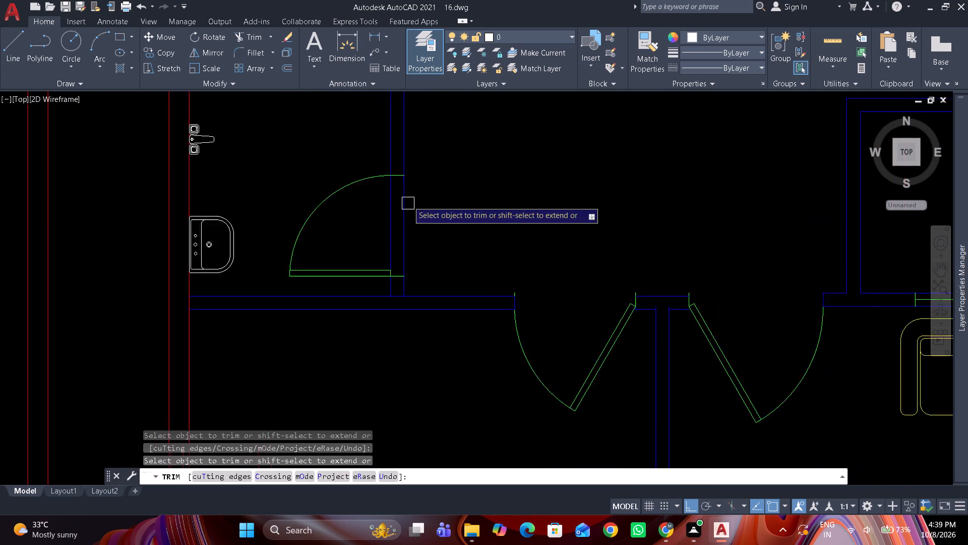
scroll(408, 199, "up", 2)
left_click_drag(300, 201, 502, 191)
key("space")
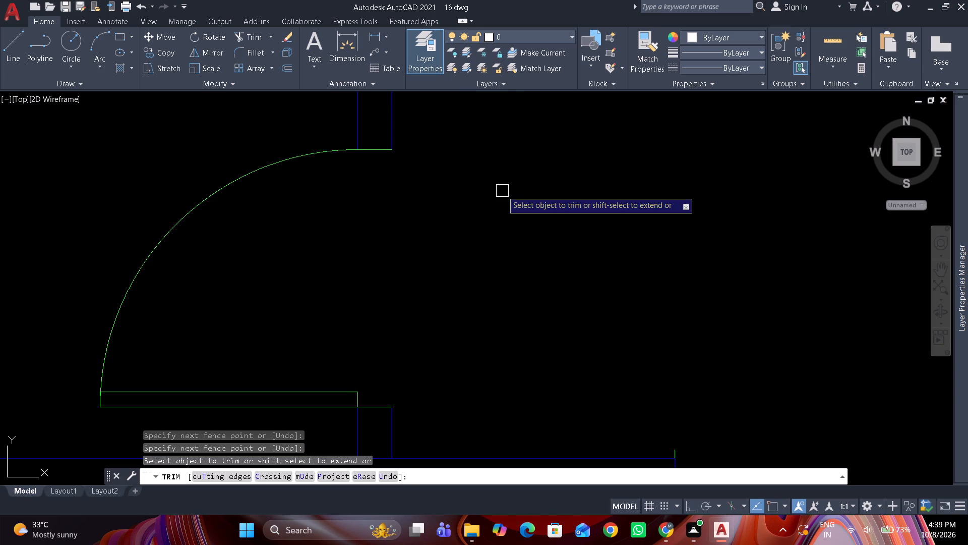
left_click_drag(300, 121, 396, 144)
left_click(496, 172)
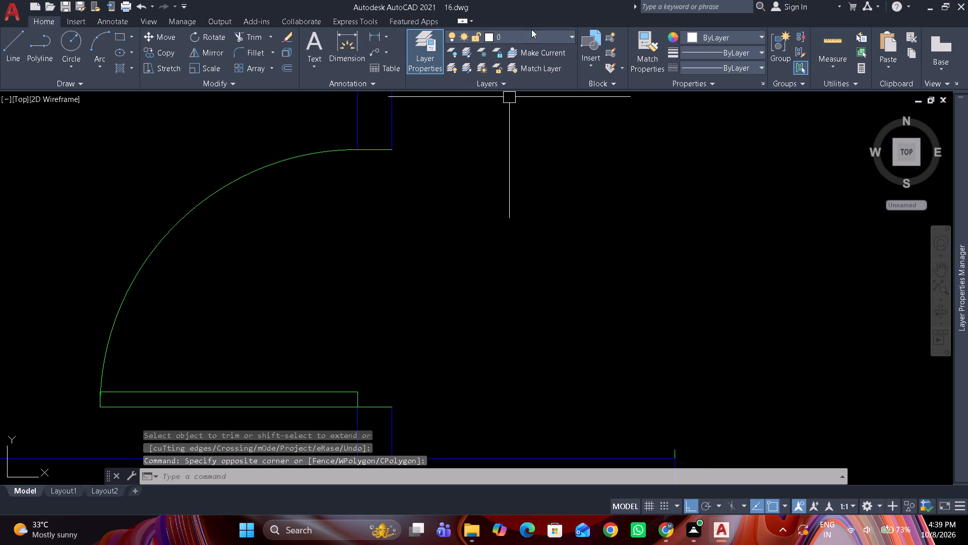
Make Inner Walls the current layer and draw a line closing the partition's end at the top of the toilet door opening.
left_click(531, 37)
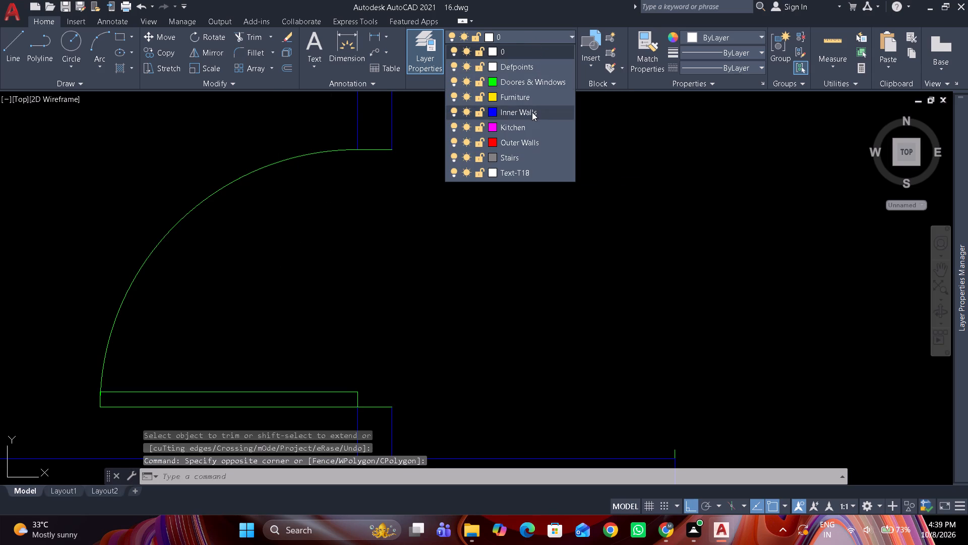
left_click(532, 112)
key("l")
key("space")
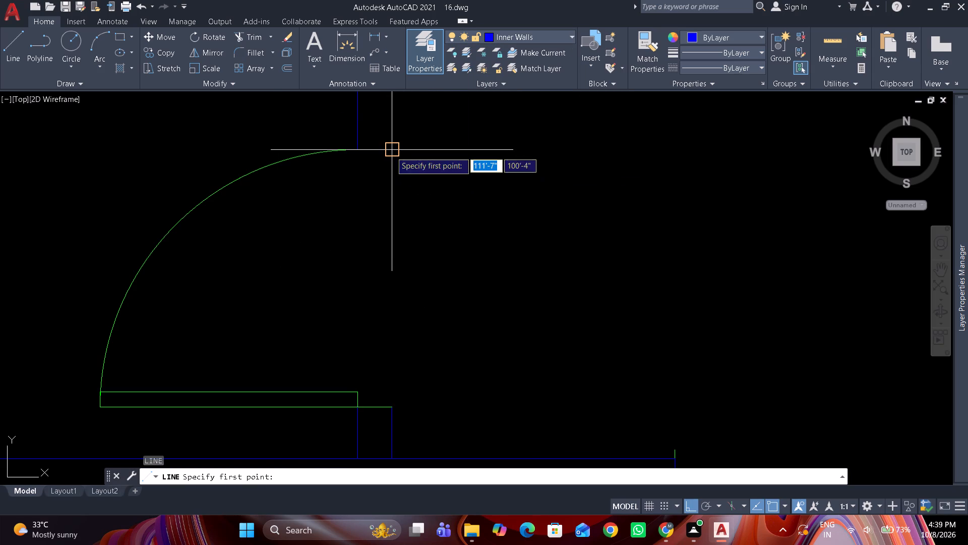
left_click(391, 151)
left_click(361, 149)
key("space")
Check the length of the inner line of the outer wall at the bottom of the room below the toilet.
scroll(401, 213, "down", 2)
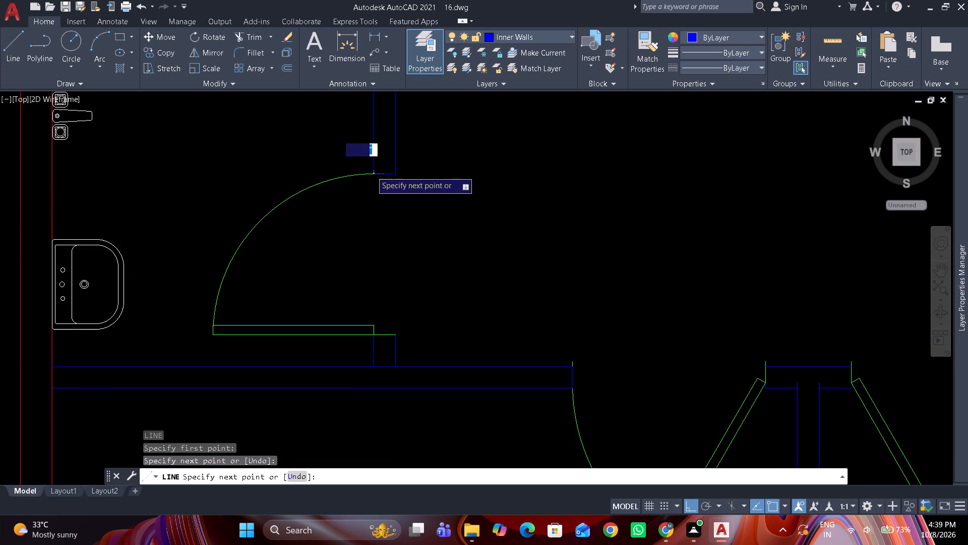
scroll(401, 214, "down", 3)
middle_click_drag(401, 219, 357, 290)
scroll(349, 289, "down", 1)
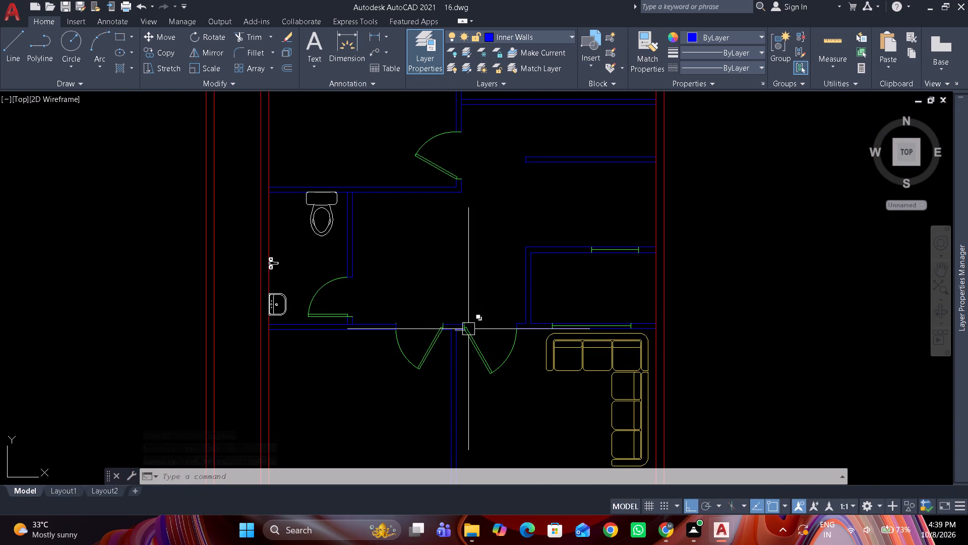
middle_click_drag(468, 329, 416, 226)
middle_click_drag(368, 303, 379, 258)
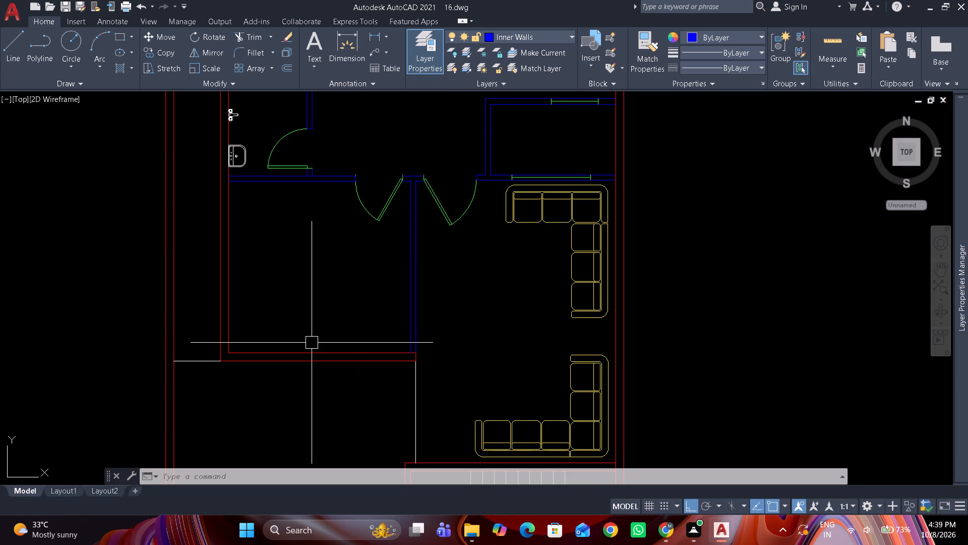
scroll(308, 342, "up", 1)
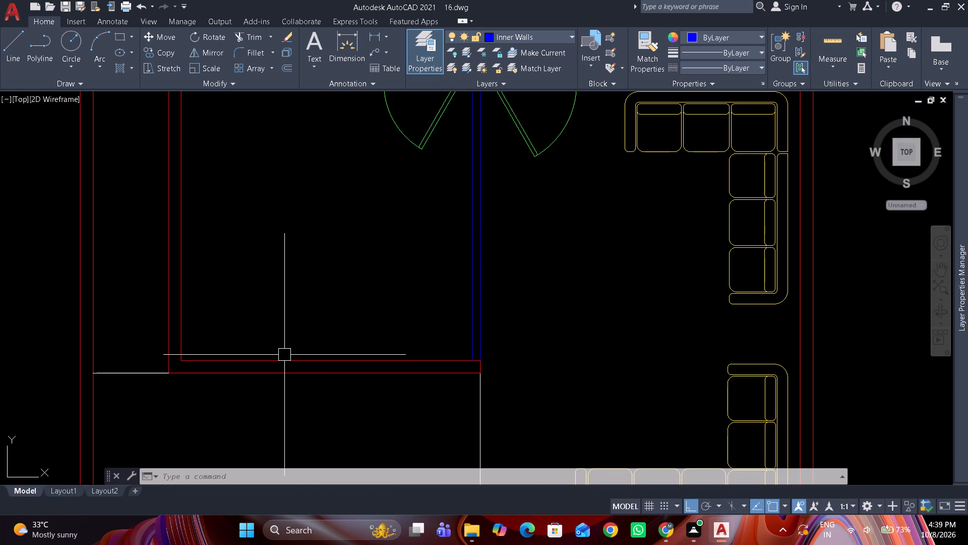
double_click(284, 357)
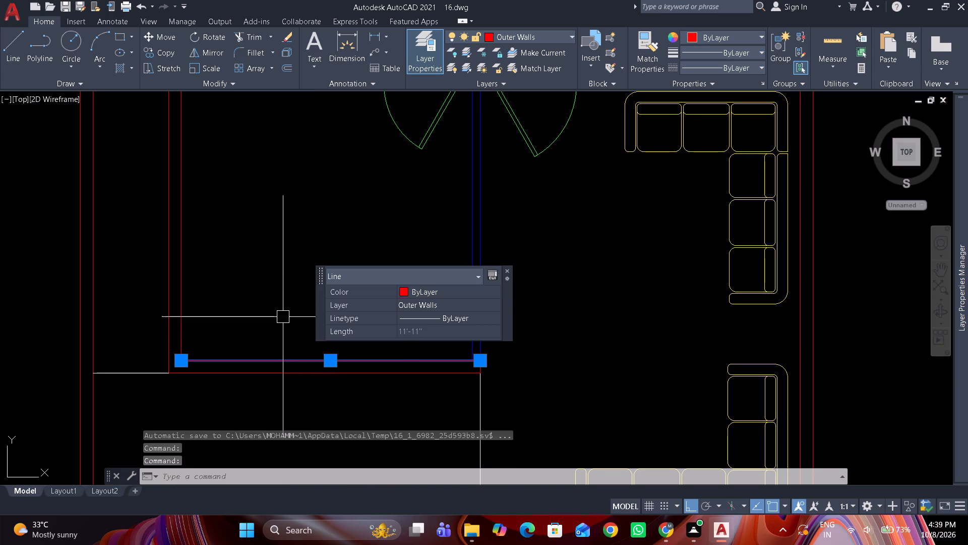
key("Escape")
Erase the vertical wall between the lower room and the sofa area, together with the two adjacent doors and the wall piece between them.
scroll(285, 254, "down", 1)
middle_click_drag(285, 254, 304, 291)
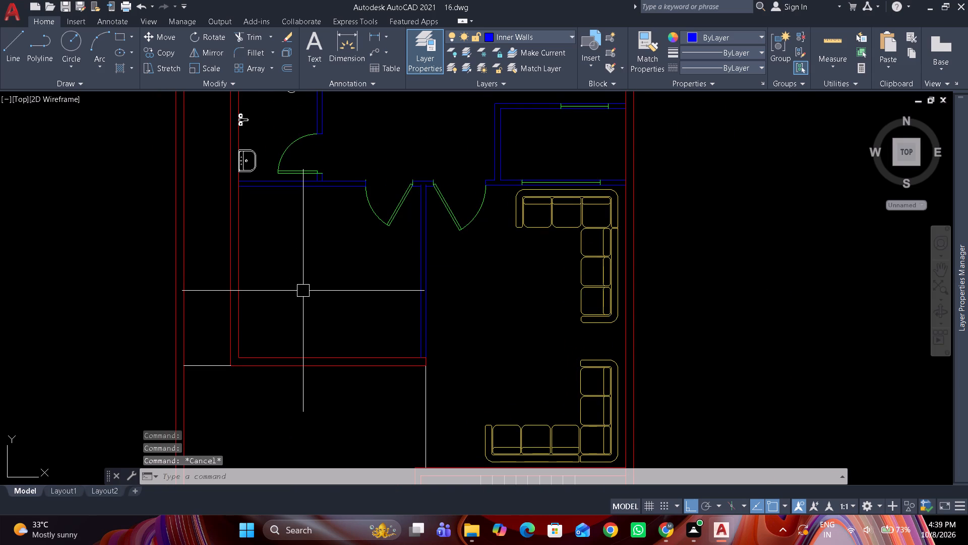
left_click_drag(470, 263, 444, 220)
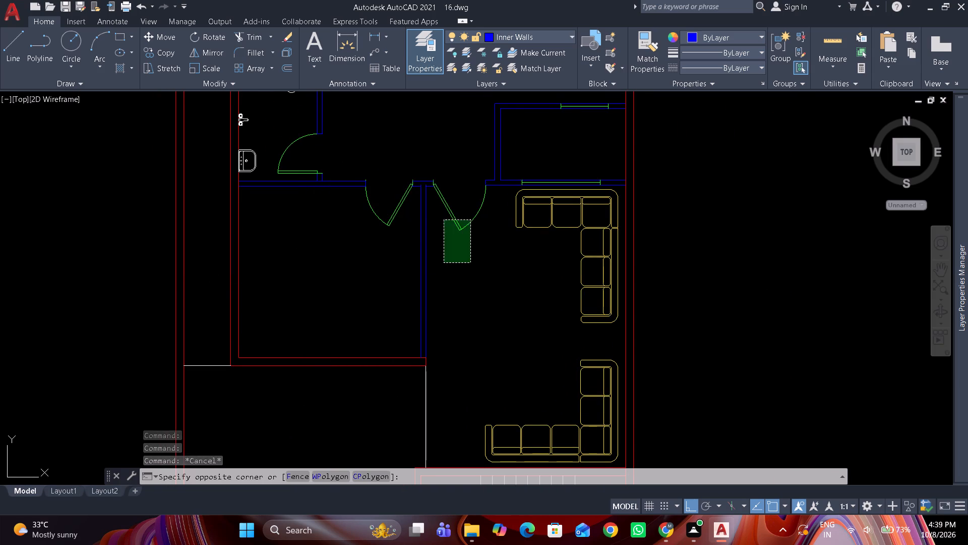
left_click(394, 148)
type("e")
key("space")
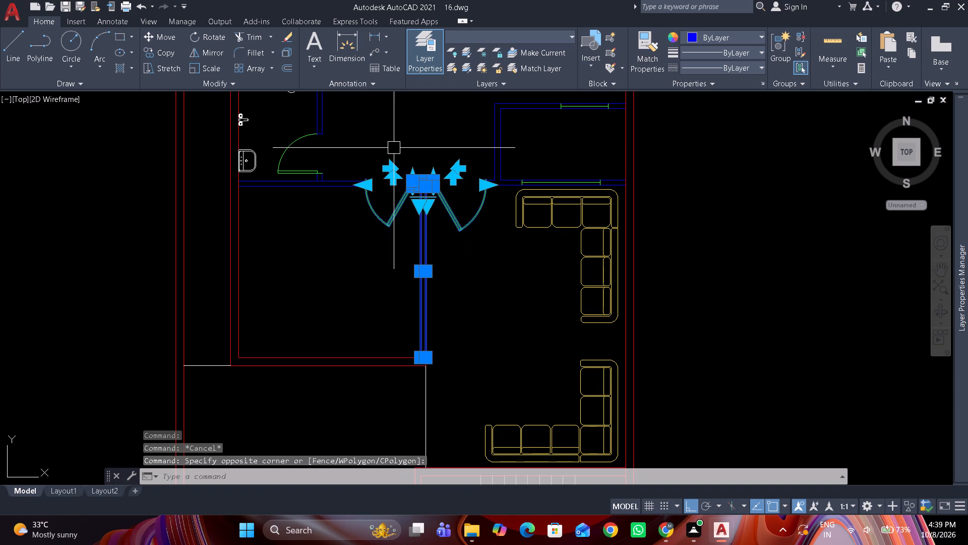
Measure the horizontal distance between the toilet partition and the wash area's side wall using a temporary dimension.
middle_click(394, 152)
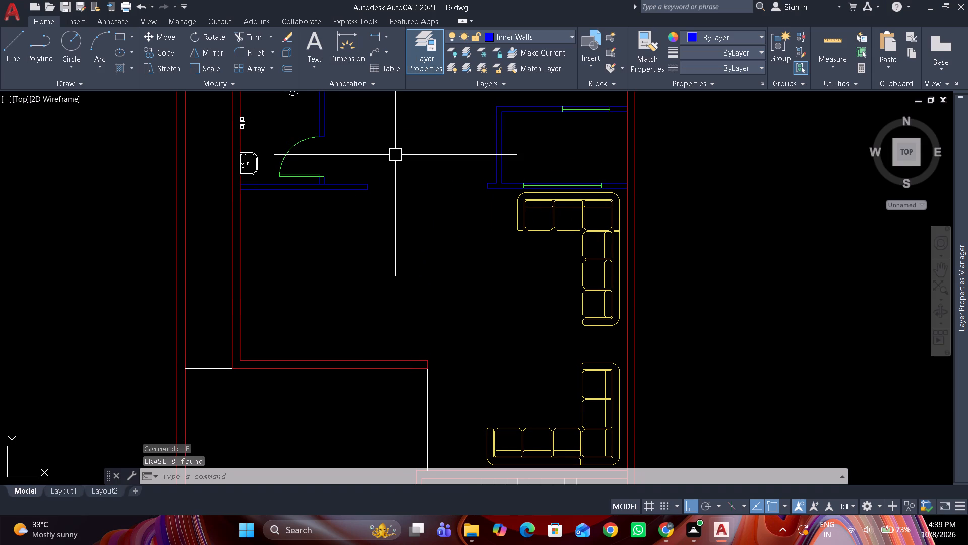
middle_click_drag(396, 165, 406, 297)
scroll(396, 259, "up", 1)
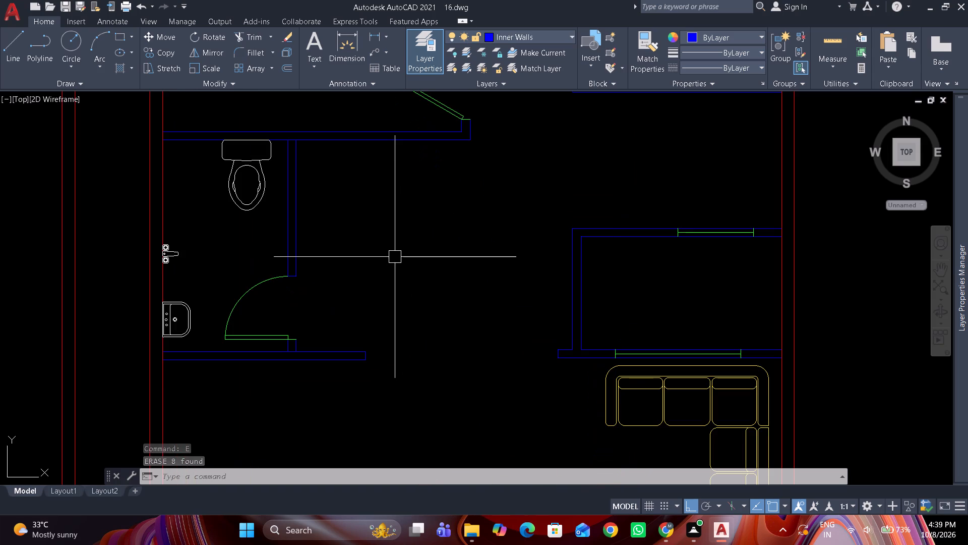
type("dim")
key("space")
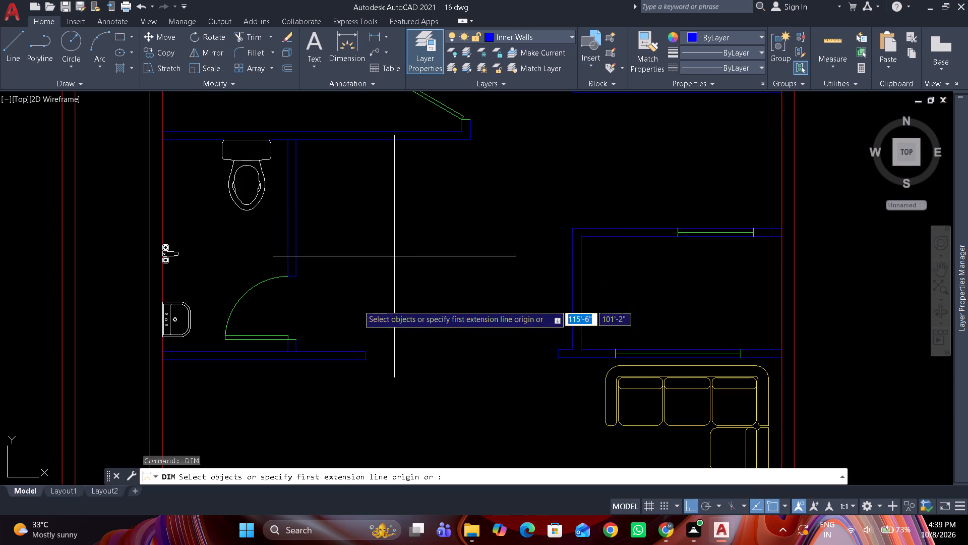
left_click(299, 352)
scroll(531, 349, "up", 1)
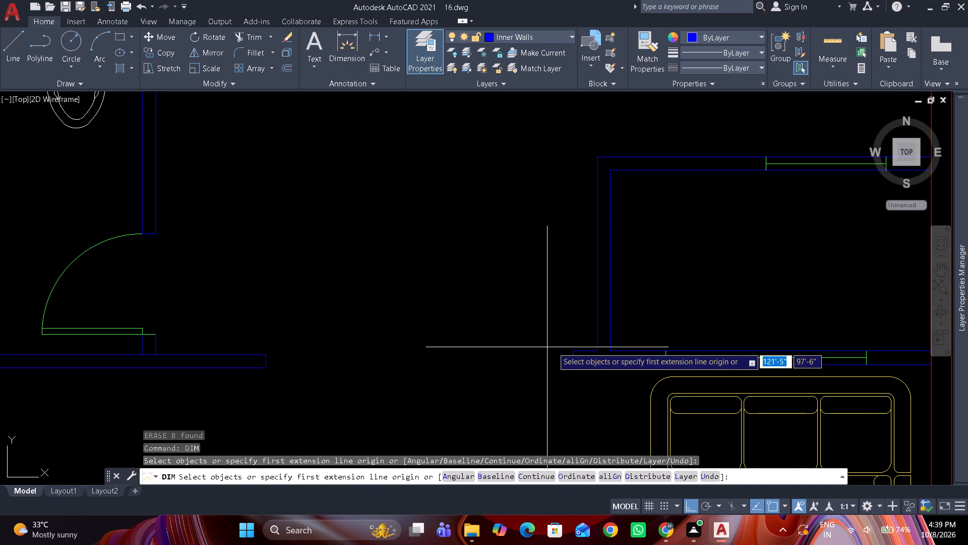
left_click_drag(595, 348, 584, 347)
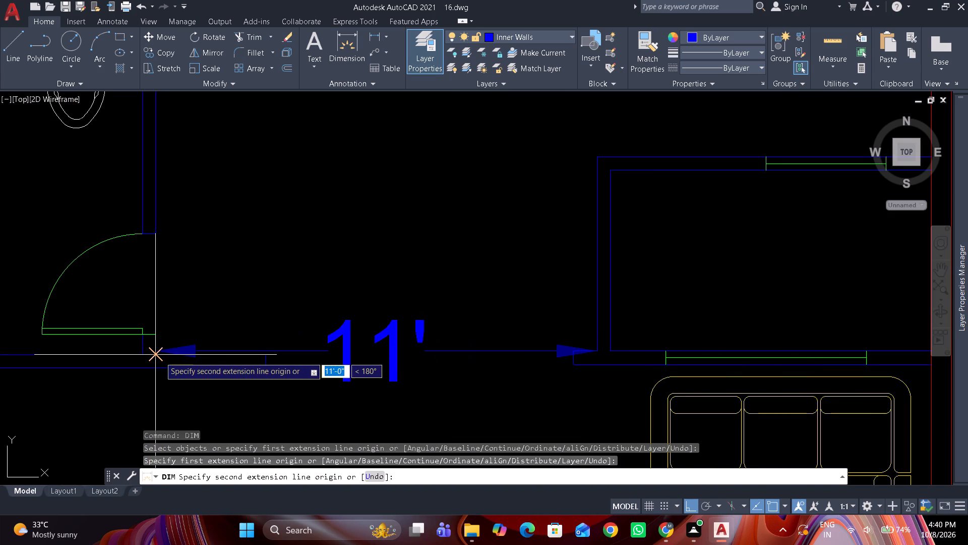
key("Escape")
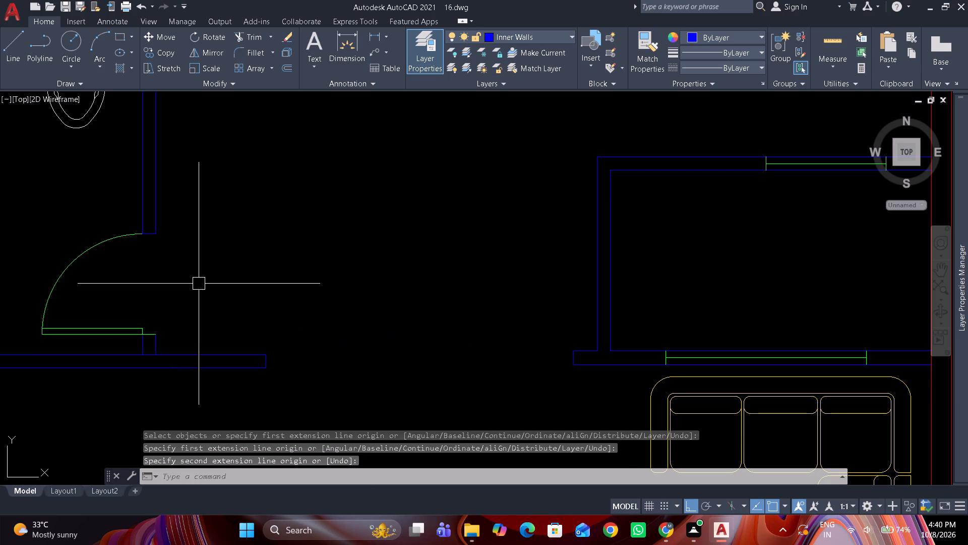
Check the lengths of the wash area's inner side and lower wall lines.
middle_click_drag(209, 269, 212, 310)
scroll(212, 310, "down", 1)
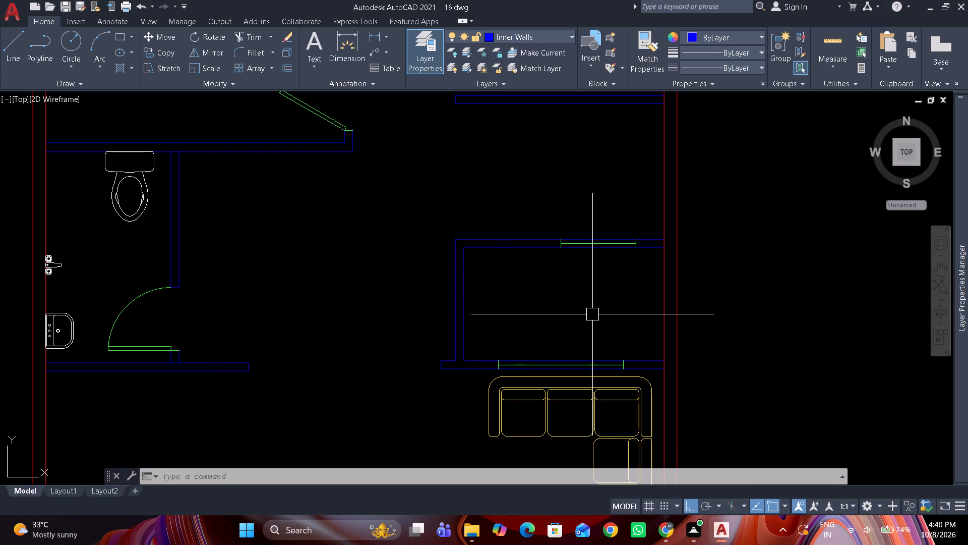
middle_click_drag(592, 314, 536, 304)
scroll(536, 304, "up", 1)
double_click(332, 328)
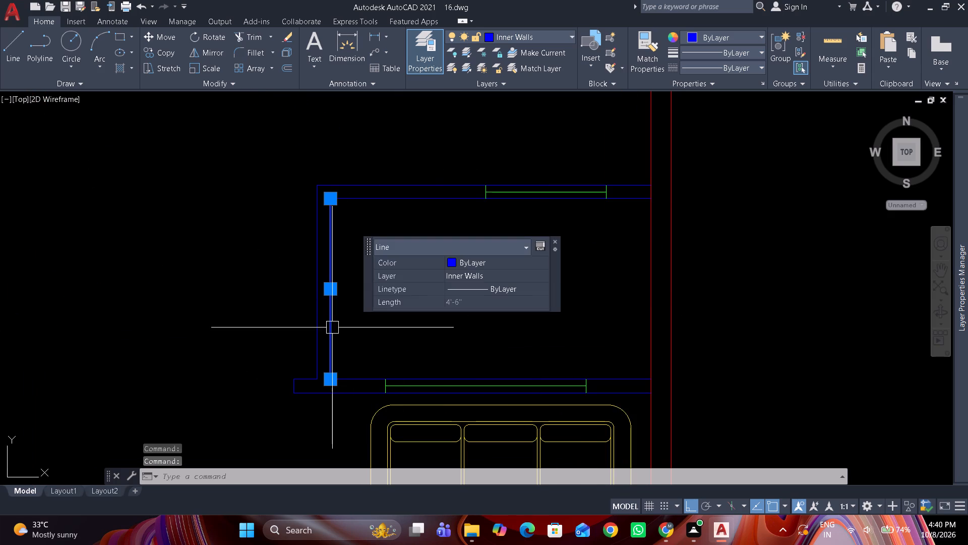
key("Escape")
double_click(353, 373)
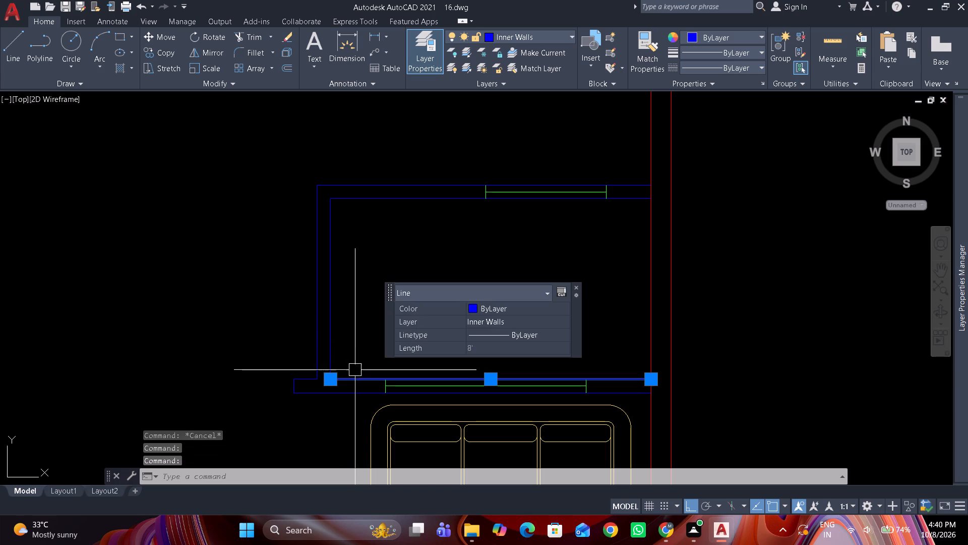
key("Escape")
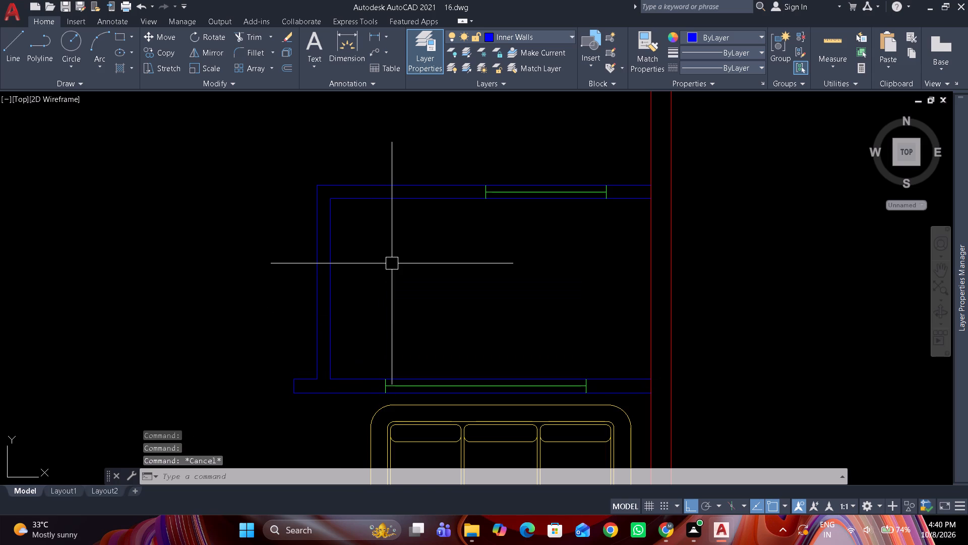
Offset the lower room's left outer wall inner line 11'7" toward the sofa area to place the new dividing wall.
scroll(392, 263, "down", 2)
middle_click_drag(392, 263, 514, 188)
scroll(515, 188, "down", 1)
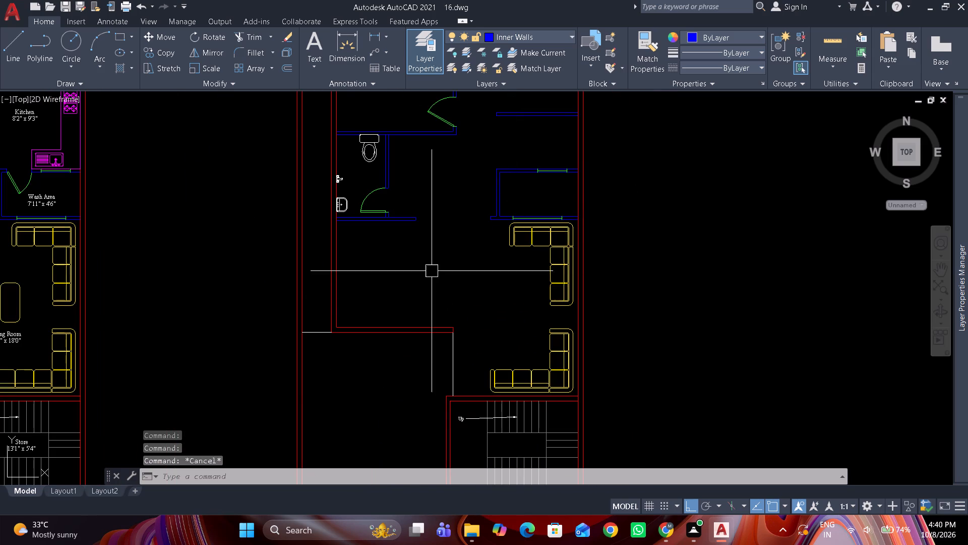
scroll(420, 263, "up", 1)
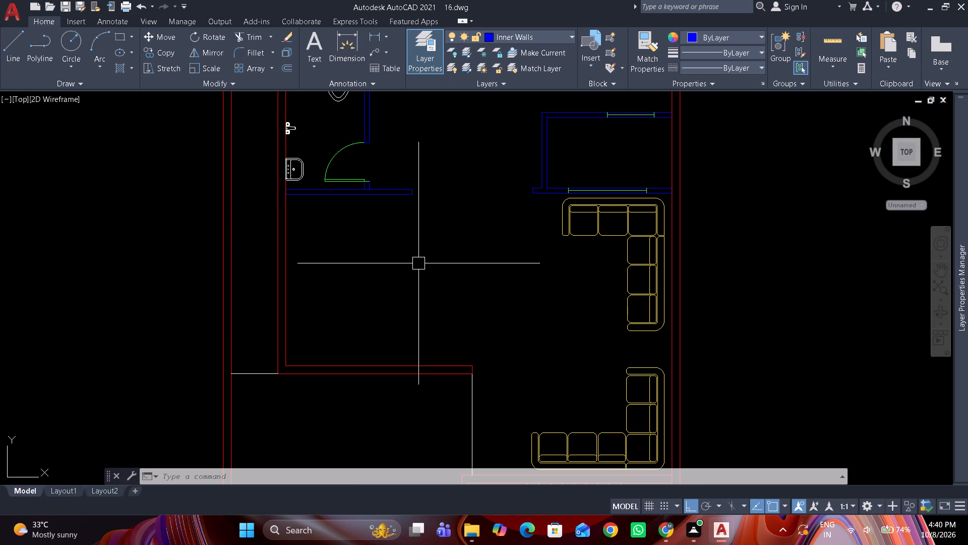
type("o")
key("space")
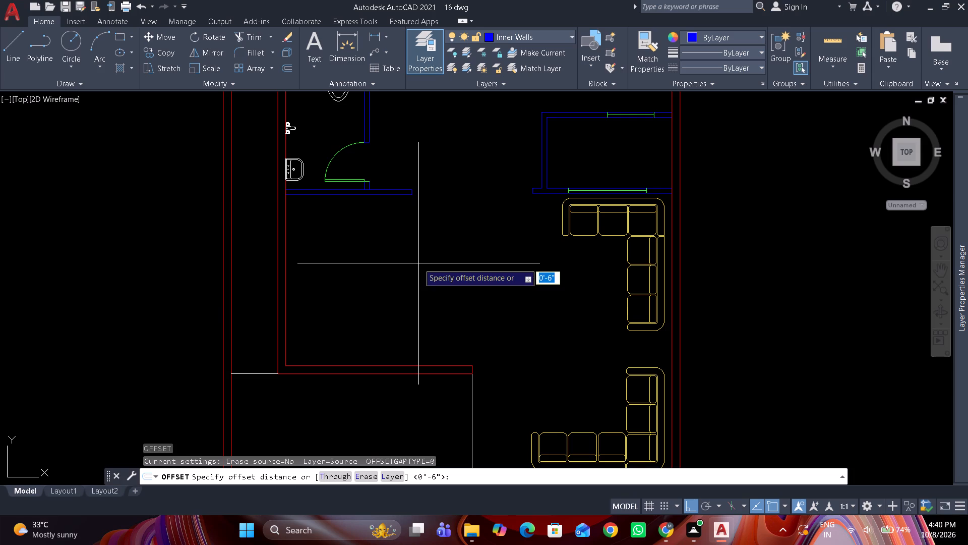
type("112")
key("apostrophe")
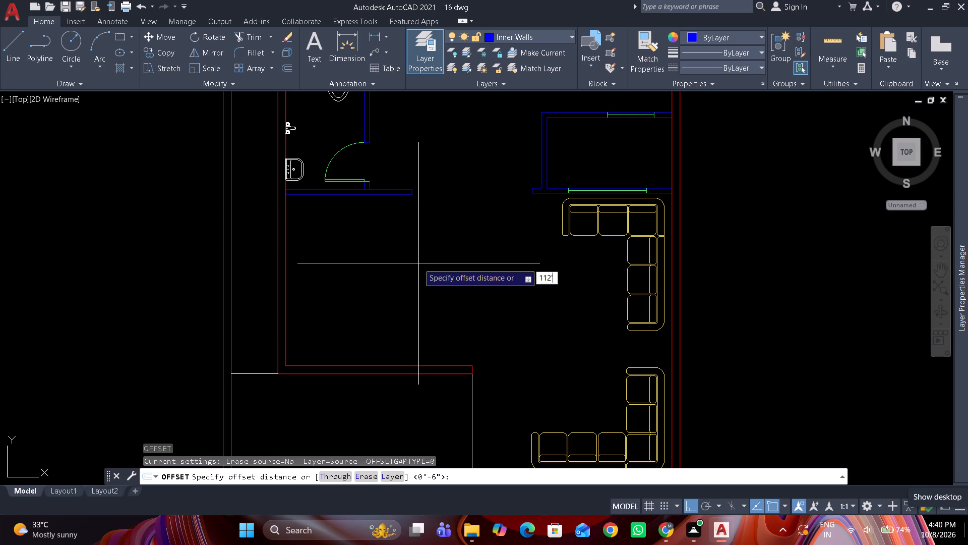
key("BackSpace")
key("BackSpace")
key("BackSpace")
type("1'")
type("7\"")
key("space")
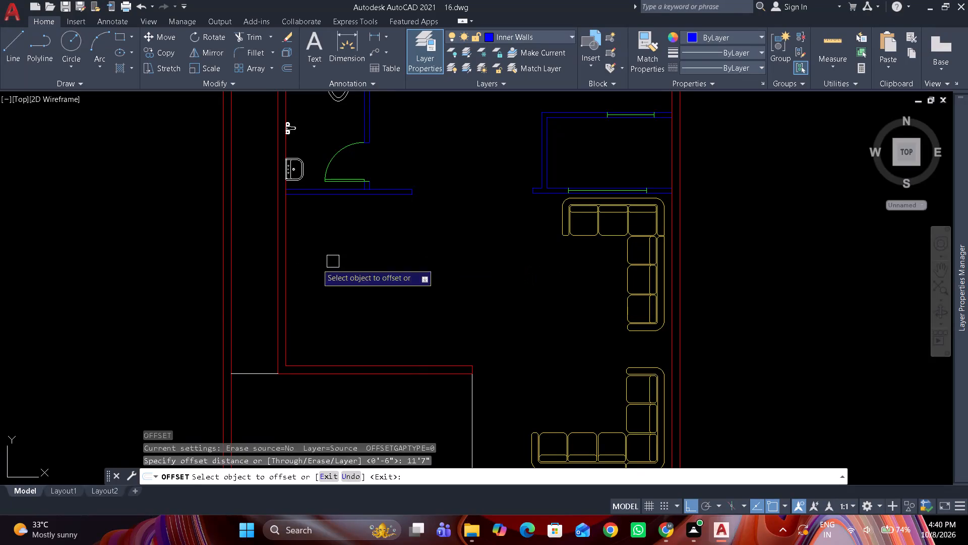
left_click_drag(286, 270, 387, 280)
left_click(448, 294)
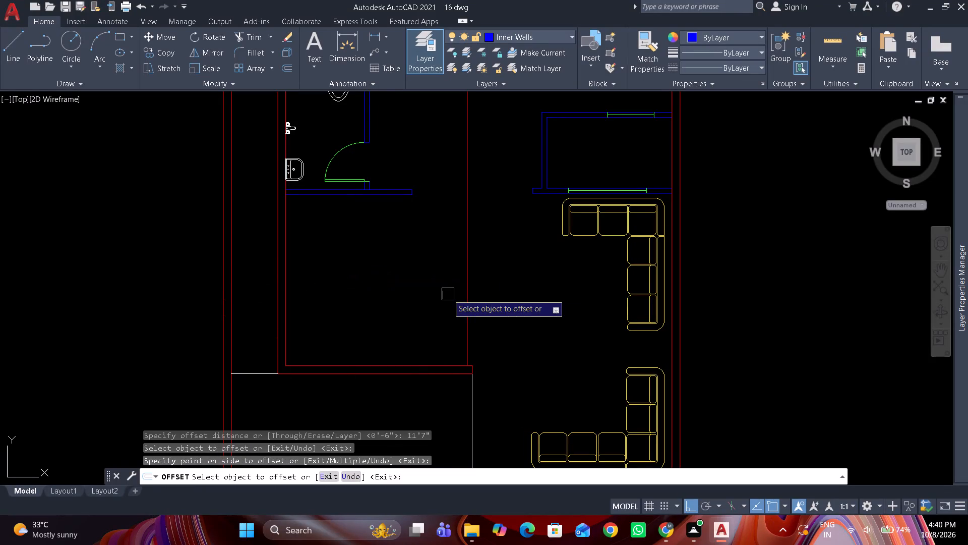
key("space")
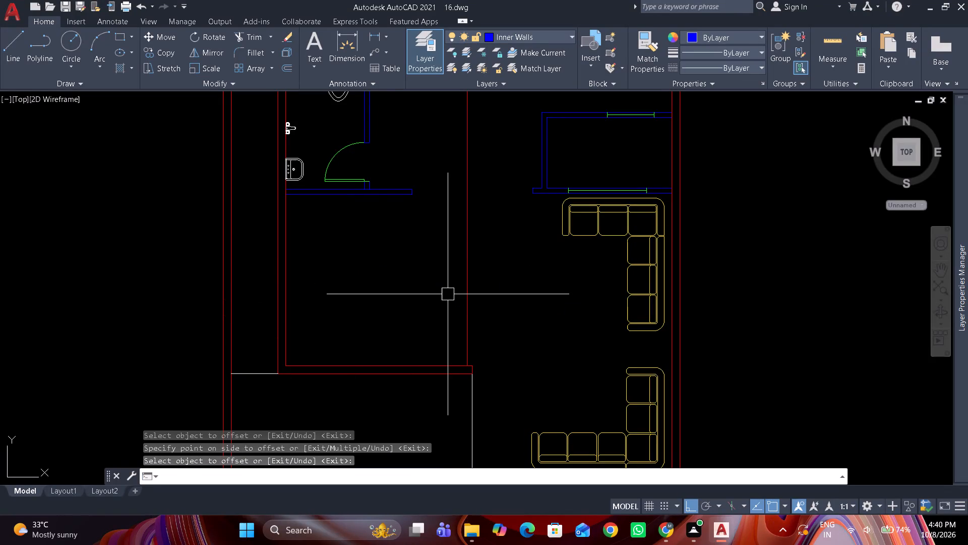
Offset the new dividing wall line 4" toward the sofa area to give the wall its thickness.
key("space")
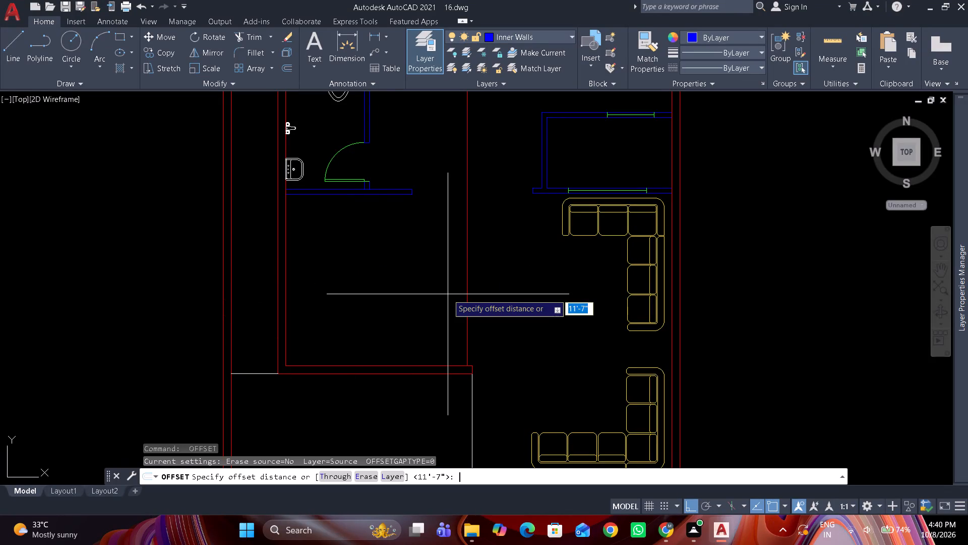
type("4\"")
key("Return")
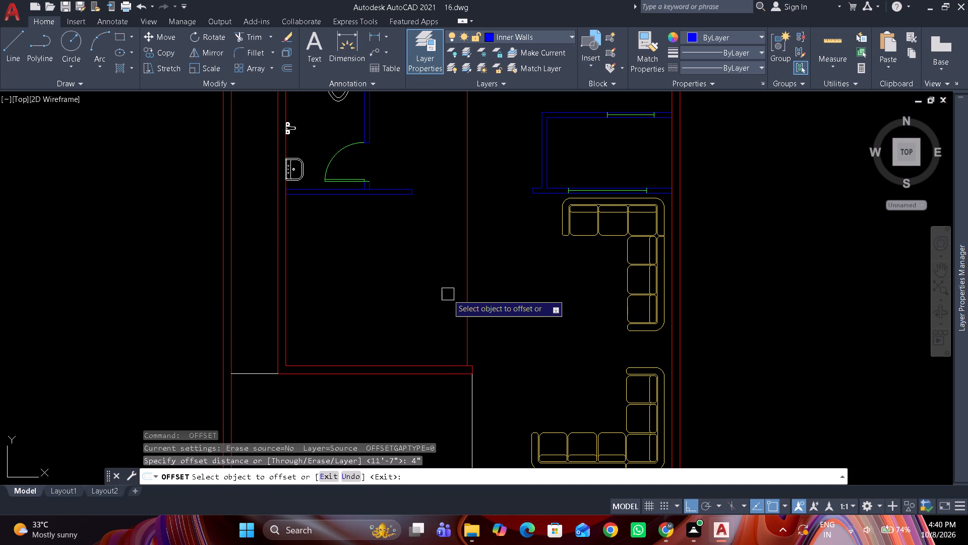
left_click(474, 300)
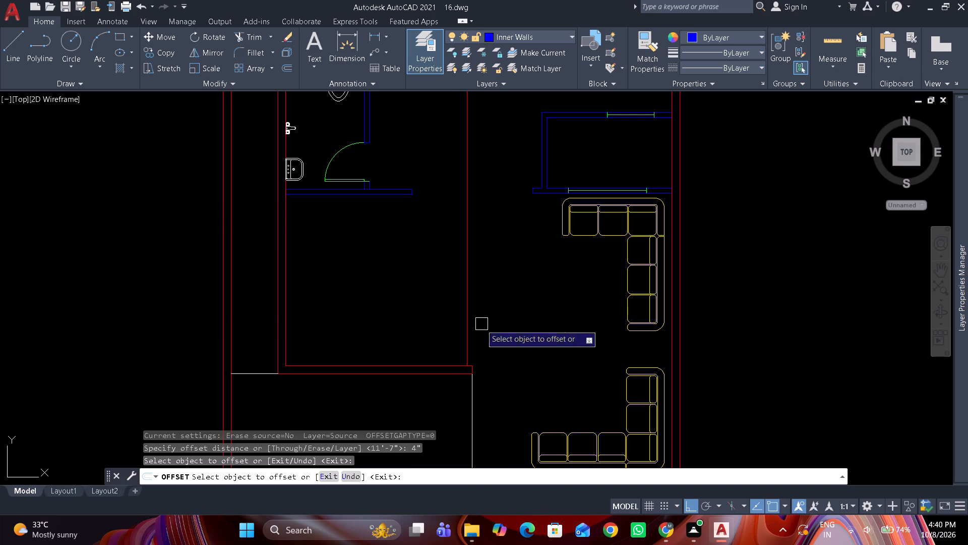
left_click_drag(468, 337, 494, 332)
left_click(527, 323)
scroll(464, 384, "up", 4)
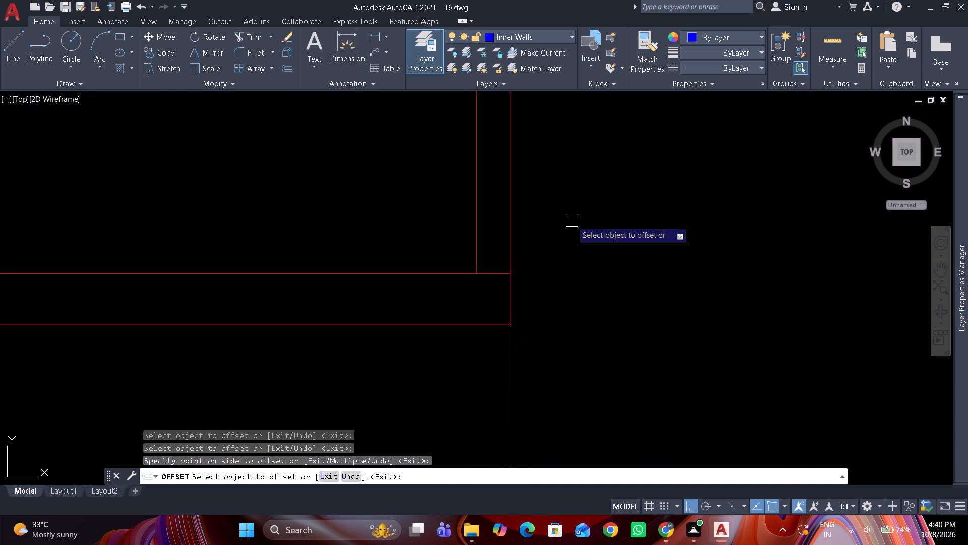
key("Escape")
Undo the dividing wall offsets and the erasure of the wall and two doors between the lower room and sofa area.
key("ctrl+z")
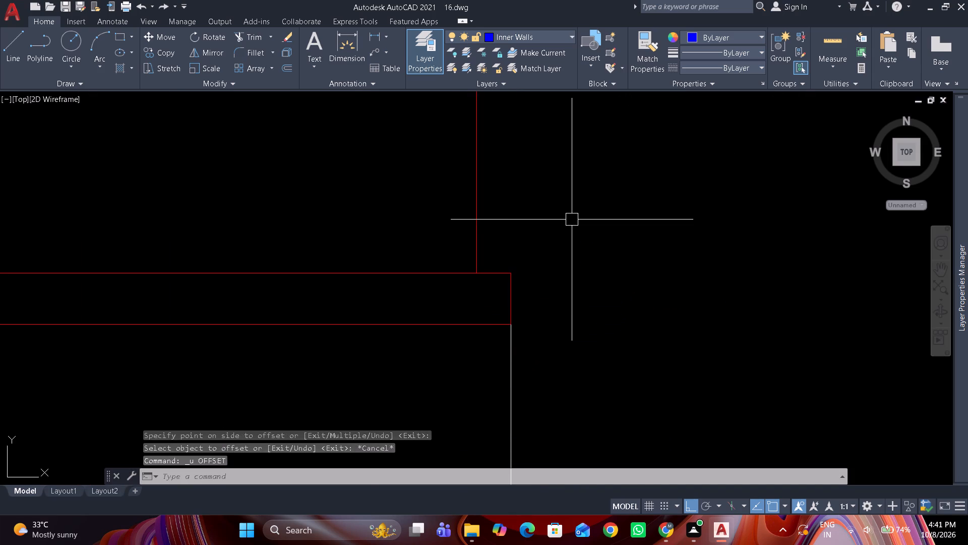
key("ctrl+z")
key("ctrl+z")
key("ctrl+z")
key("ctrl+z")
key("ctrl+z")
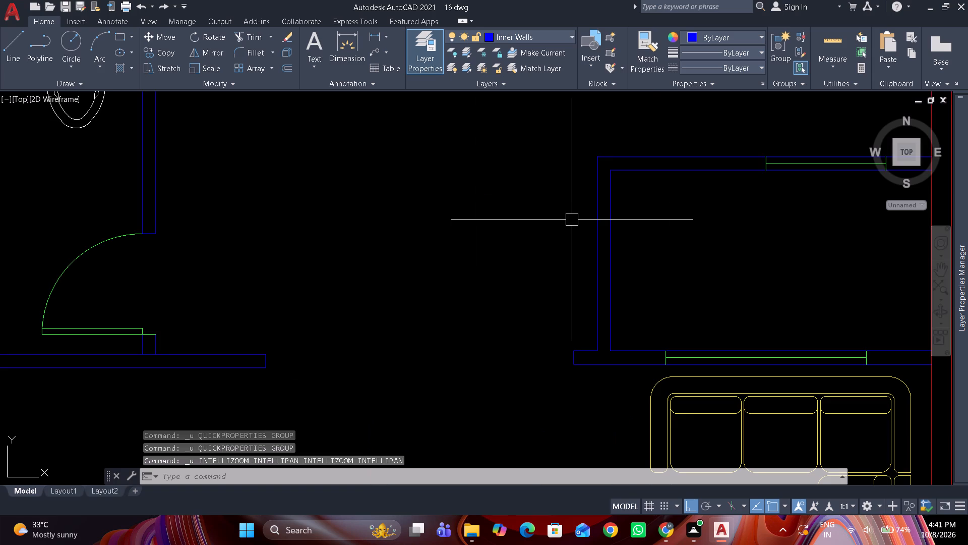
key("ctrl+z")
key("ctrl+z")
key("ctrl+z")
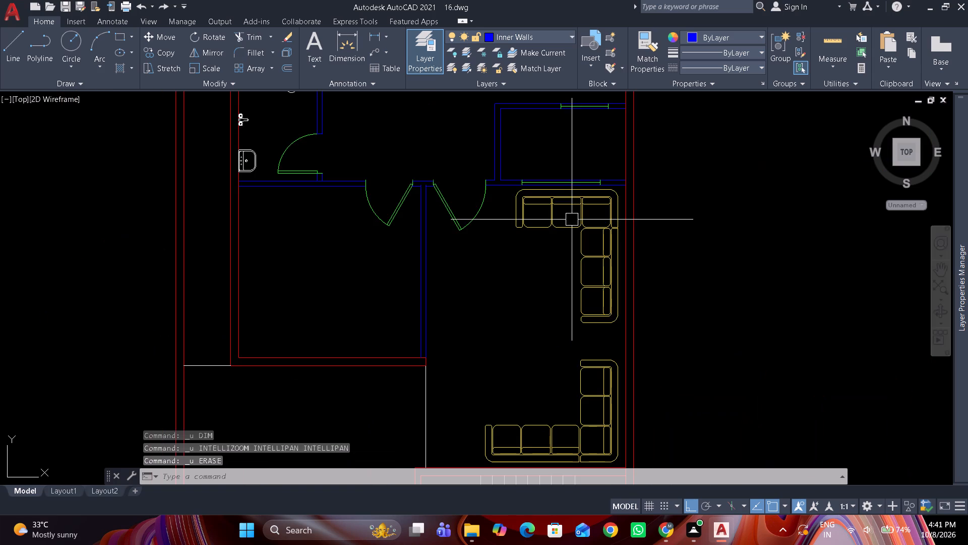
Offset the inner line of the lower room's top wall 11' down toward its bottom wall as a guide.
scroll(414, 288, "up", 1)
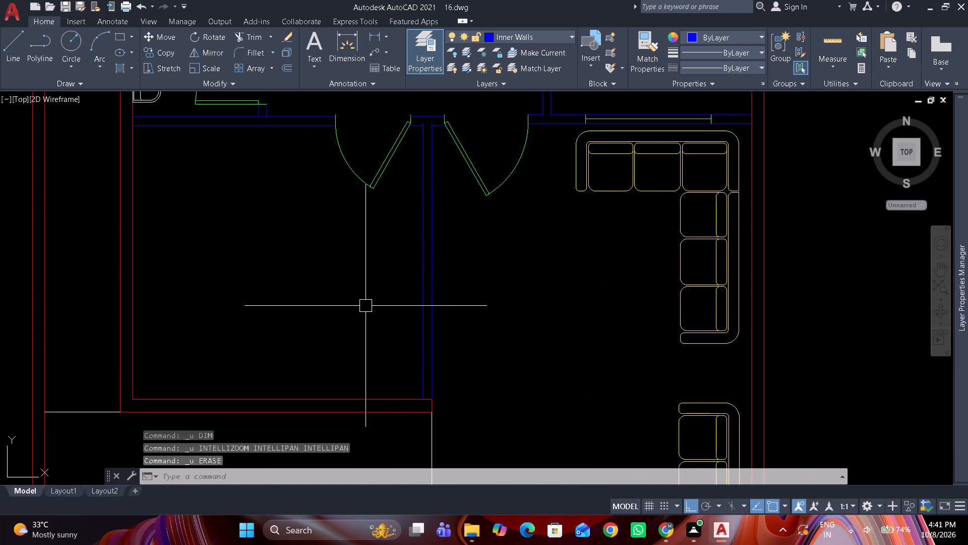
type("o 11'")
key("space")
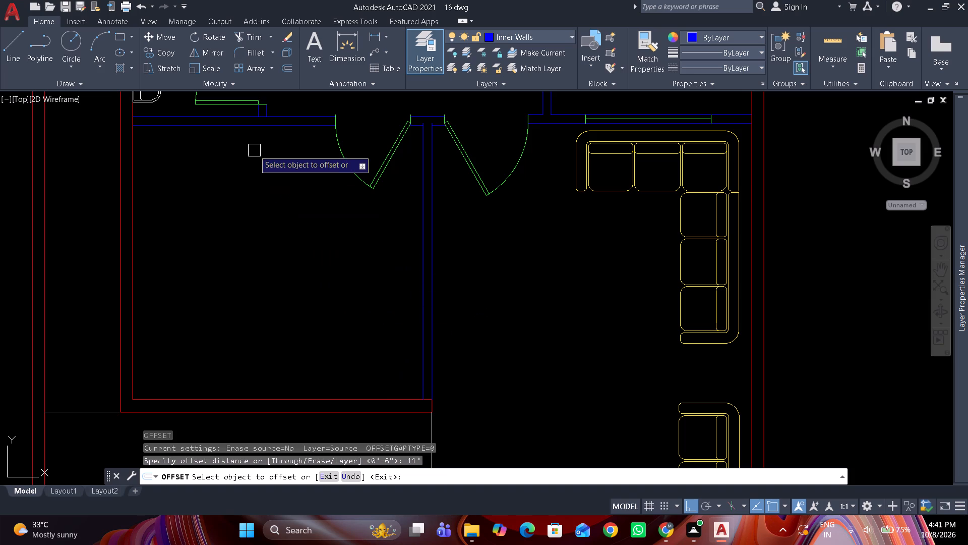
left_click(259, 127)
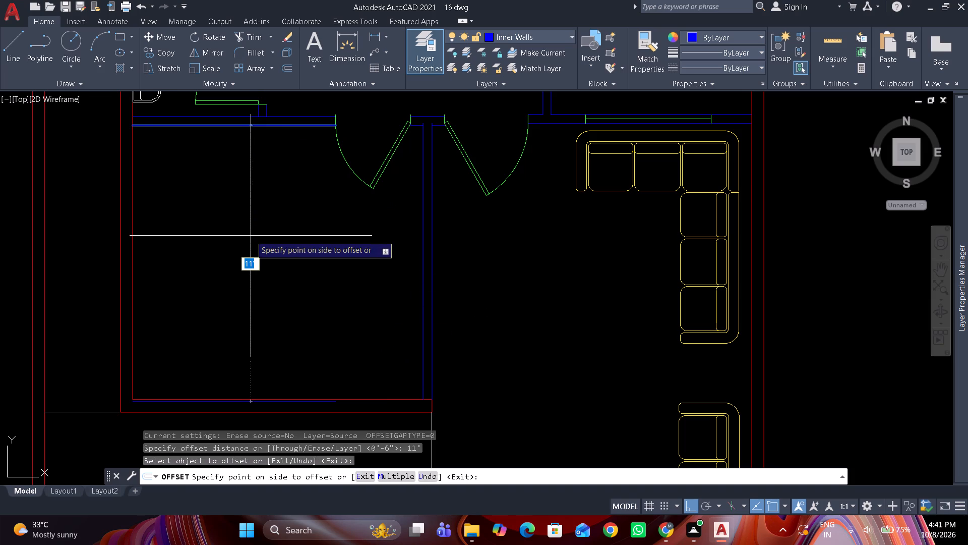
left_click(251, 236)
key("space")
Move the lower room's bottom outer wall lines, including the end line, so the inner line sits on the 11' guide.
middle_click_drag(251, 311, 268, 184)
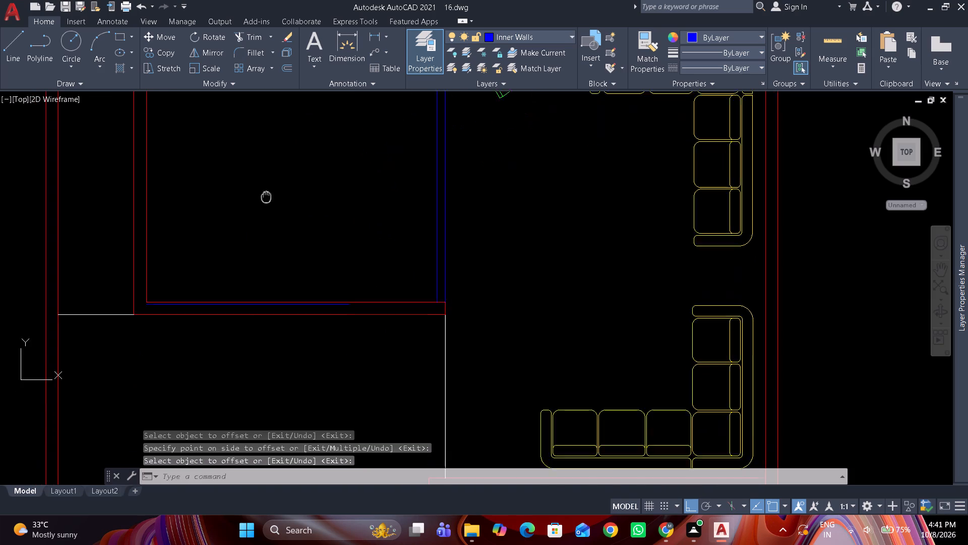
middle_click_drag(268, 184, 268, 183)
scroll(124, 275, "up", 1)
left_click_drag(117, 242, 138, 241)
left_click(712, 327)
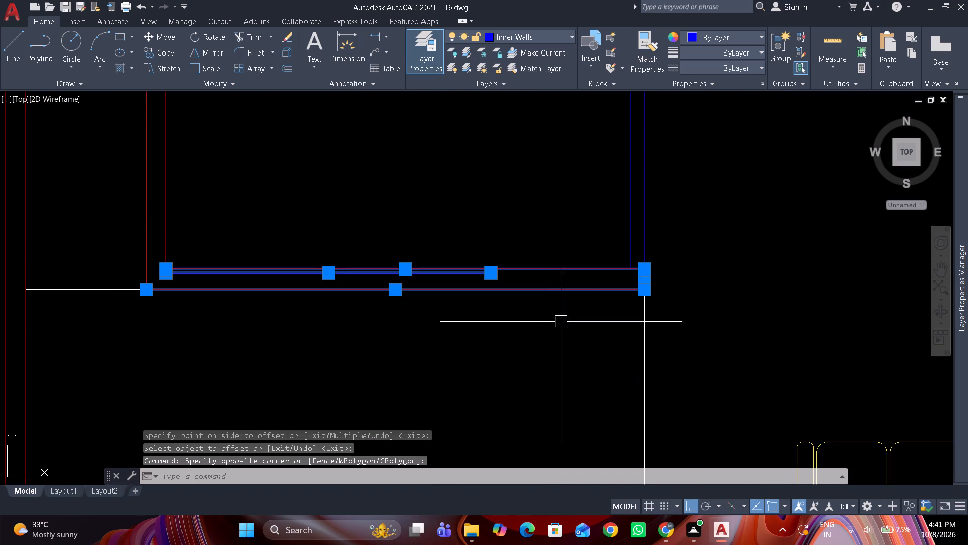
scroll(315, 266, "up", 1)
left_click(220, 282, "shift")
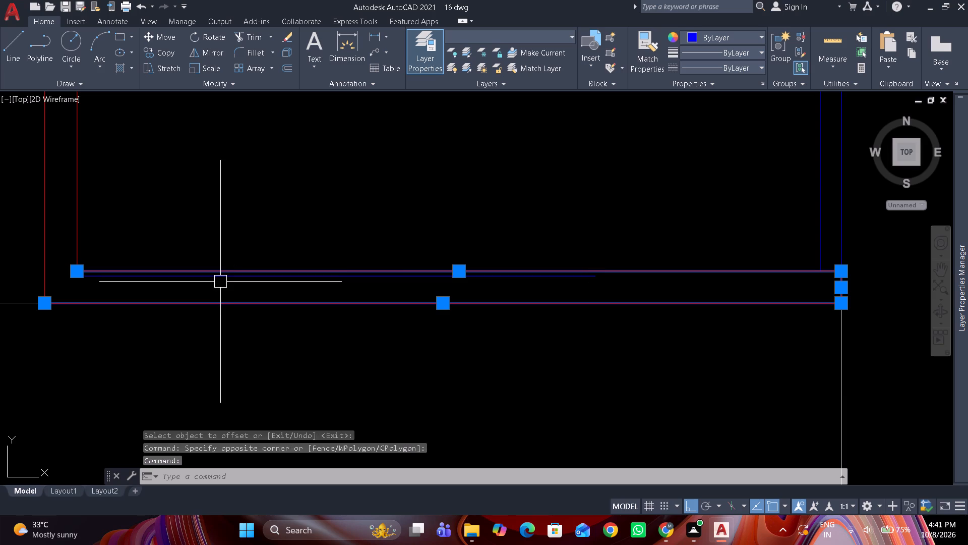
scroll(87, 291, "up", 2)
type("m")
key("space")
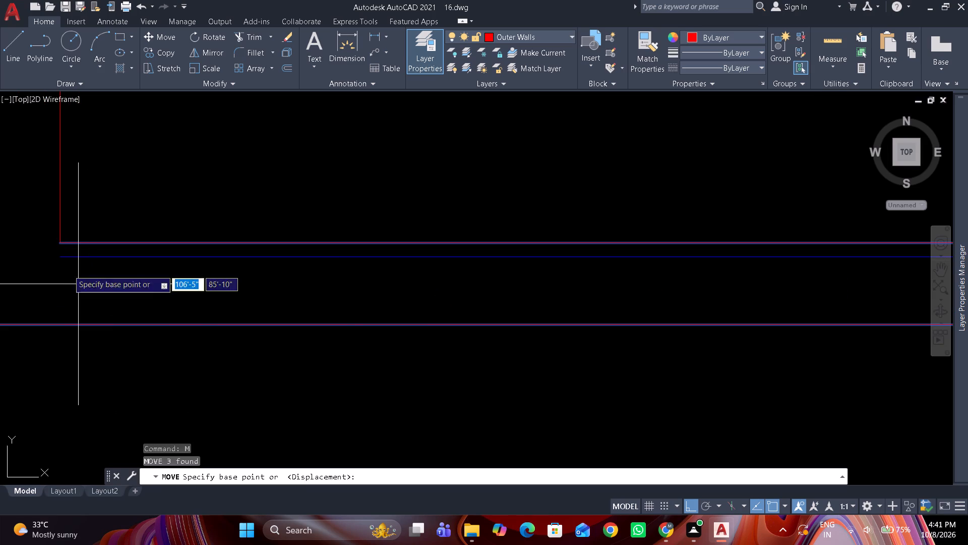
left_click(56, 248)
left_click(56, 257)
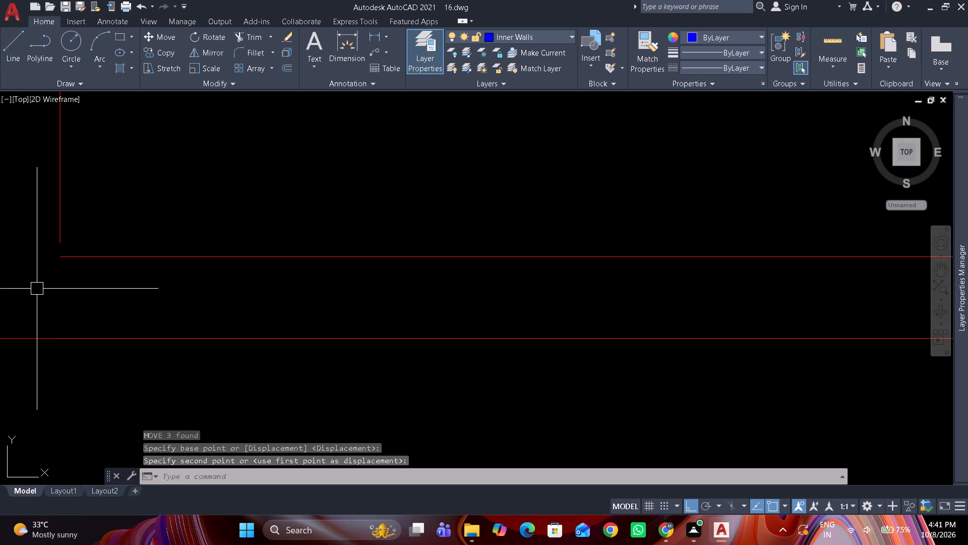
Erase the blue offset guide line lying on the moved bottom wall.
middle_click_drag(36, 289, 348, 213)
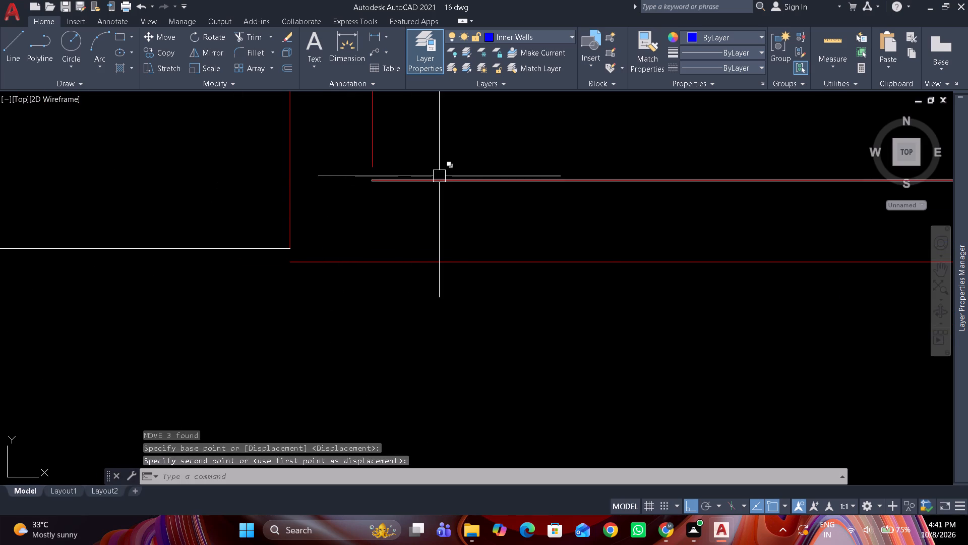
left_click(439, 176)
left_click(480, 234)
key("space")
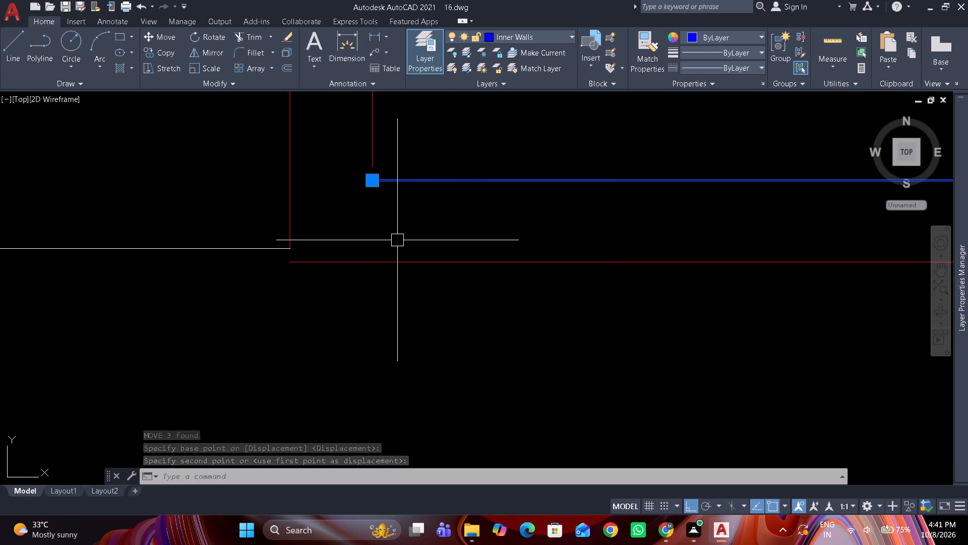
type("e")
key("space")
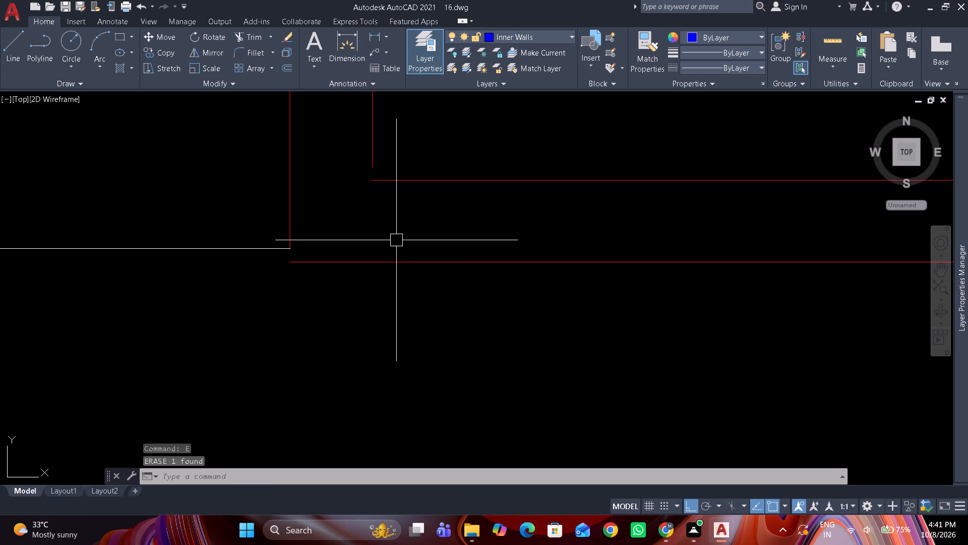
Fillet the inner and outer wall lines at the lower room's bottom-left corner, using the Multiple option.
type("f m")
key("space")
left_click_drag(292, 207, 295, 212)
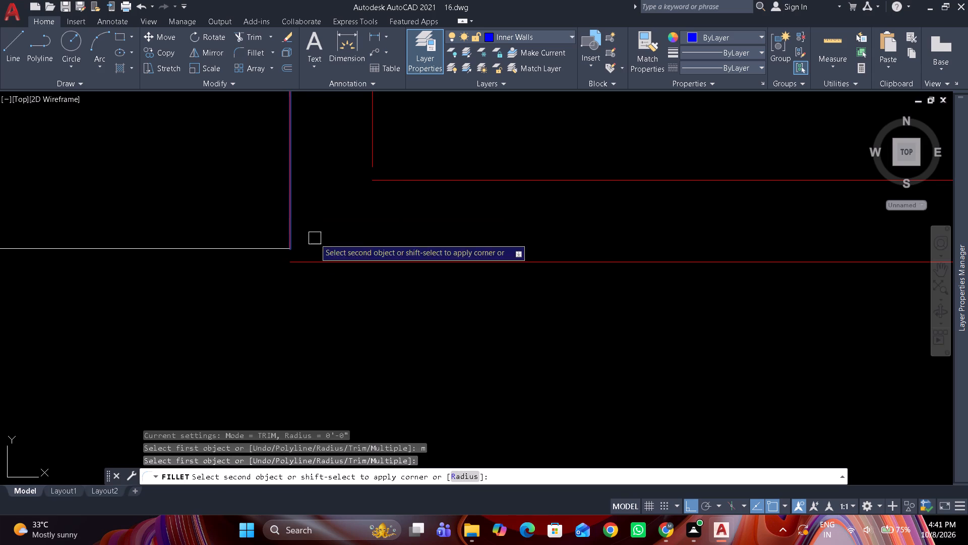
left_click_drag(325, 260, 330, 249)
left_click(371, 162)
left_click(400, 185)
scroll(482, 206, "down", 5)
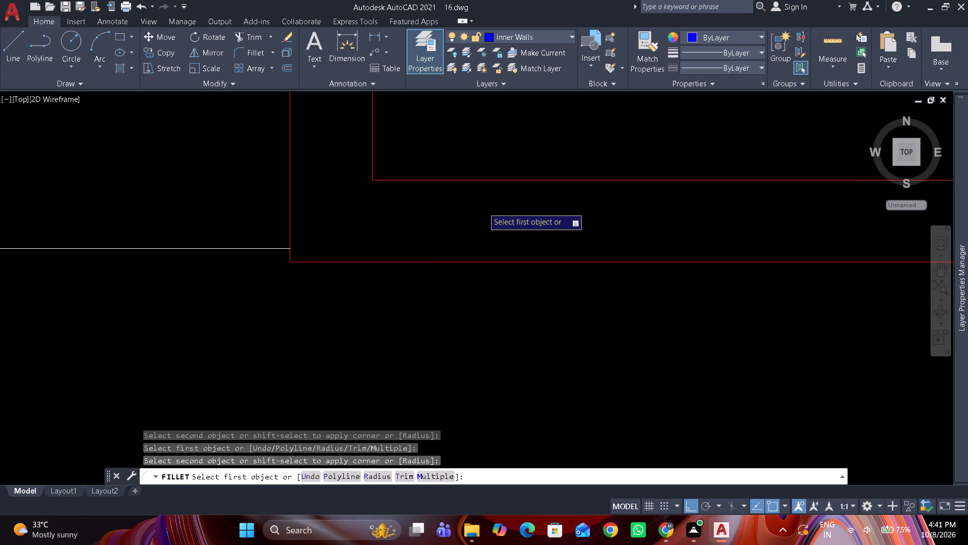
Extend both lines of the vertical dividing wall down to the moved bottom wall.
middle_click_drag(385, 282, 146, 373)
scroll(561, 305, "down", 3)
middle_click_drag(558, 301, 303, 301)
scroll(482, 244, "up", 3)
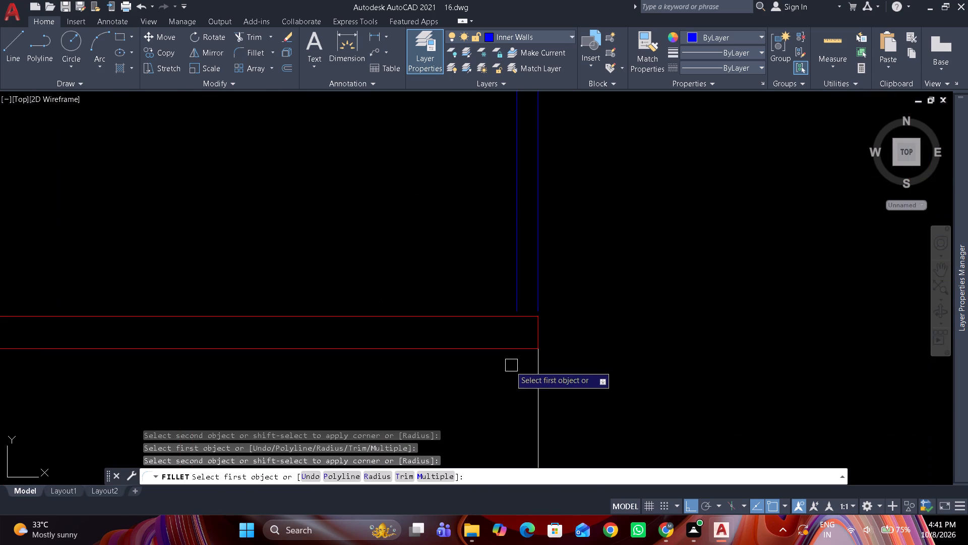
scroll(508, 368, "up", 1)
key("Escape")
type("ex")
key("space")
left_click_drag(493, 256, 636, 243)
key("space")
Check the lengths of the dividing wall's left line and the inner line of the lower room's top wall.
scroll(592, 216, "down", 4)
middle_click_drag(582, 241, 540, 370)
scroll(552, 185, "up", 3)
scroll(472, 181, "up", 3)
middle_click_drag(460, 204, 435, 276)
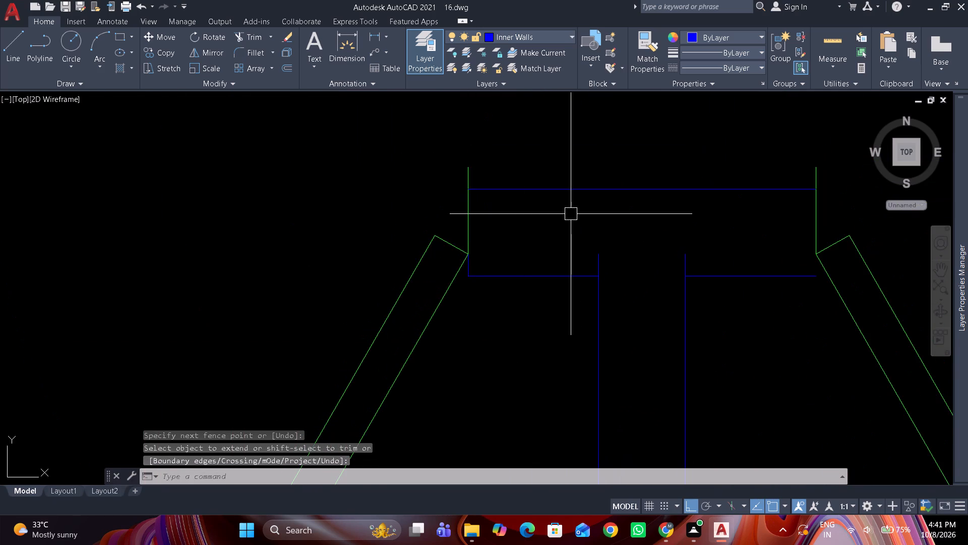
scroll(568, 205, "down", 3)
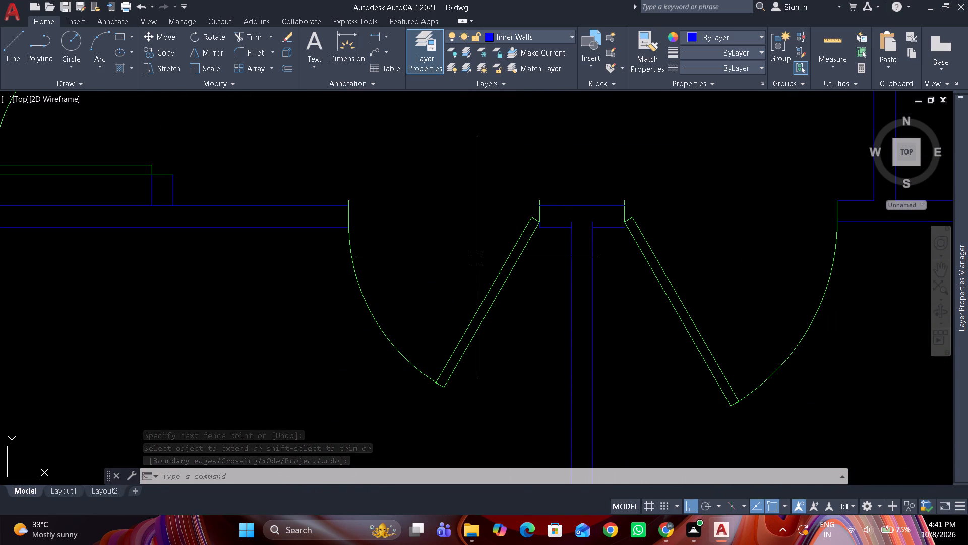
scroll(571, 208, "up", 2)
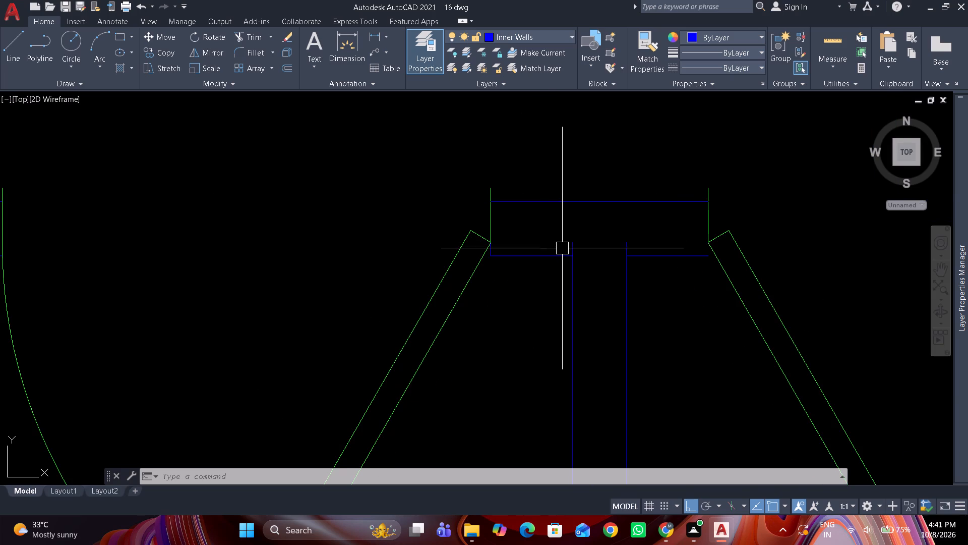
left_click_drag(539, 280, 535, 274)
left_click(523, 246)
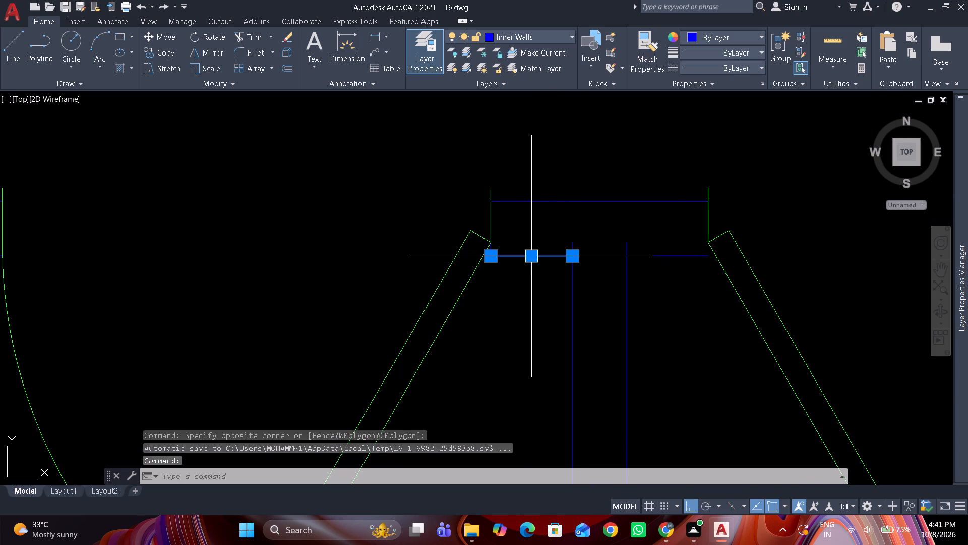
key("Escape")
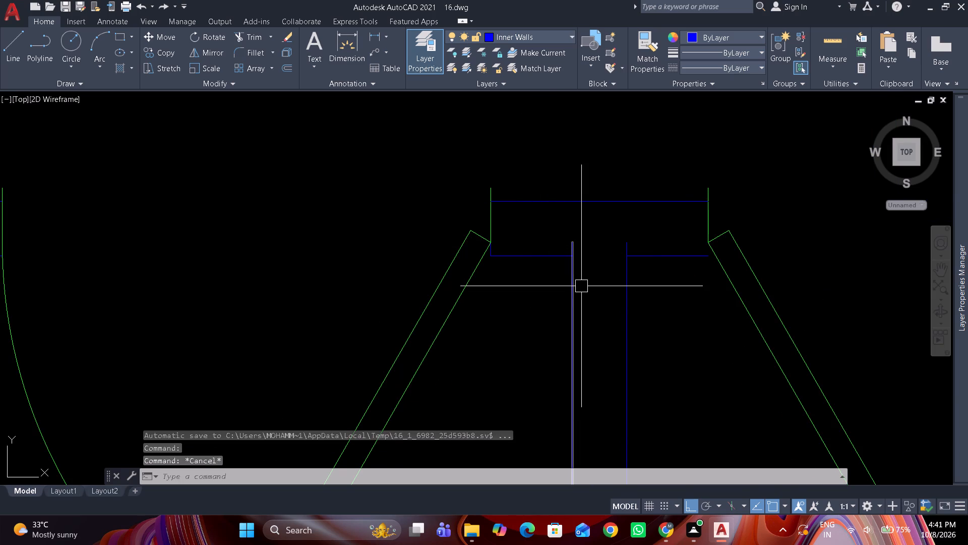
double_click(575, 286)
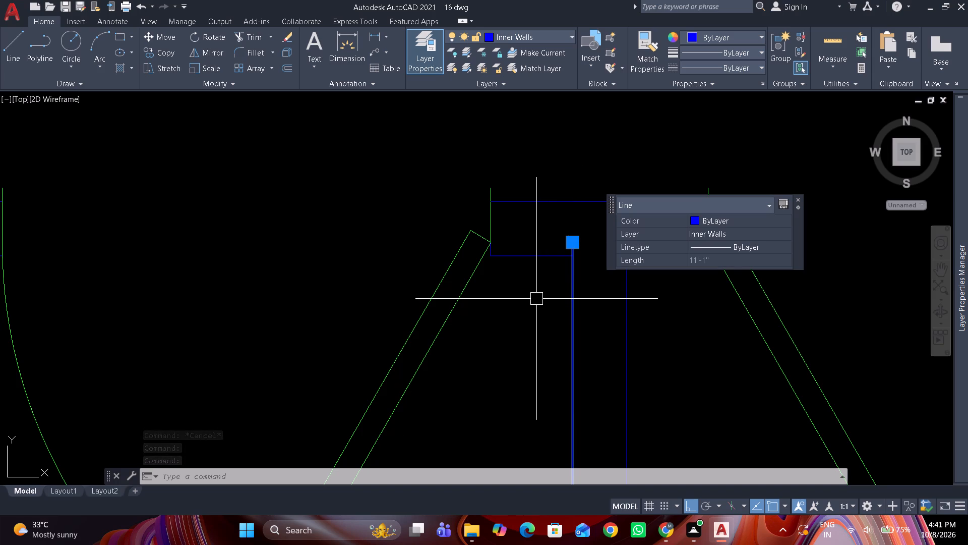
key("Escape")
scroll(506, 234, "down", 4)
double_click(350, 243)
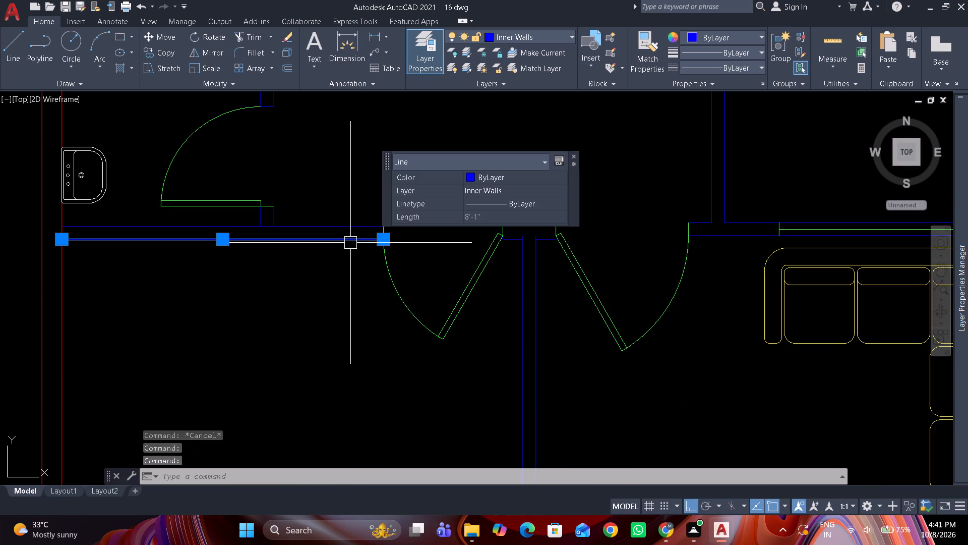
key("Escape")
Stretch the inner line of the lower room's top wall across the door opening to the dividing wall's left line.
left_click(350, 243)
left_click_drag(380, 242, 396, 243)
scroll(467, 243, "up", 3)
scroll(685, 224, "up", 3)
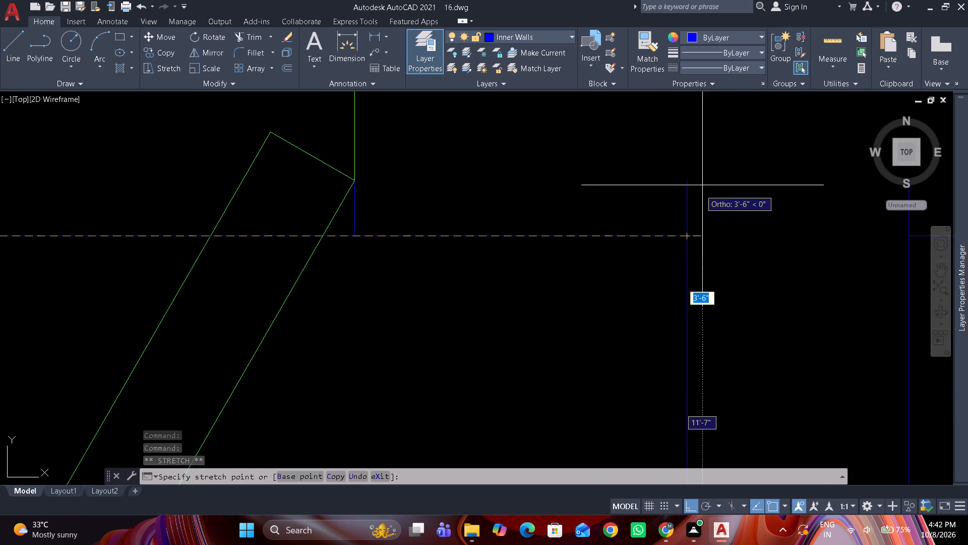
scroll(703, 181, "down", 3)
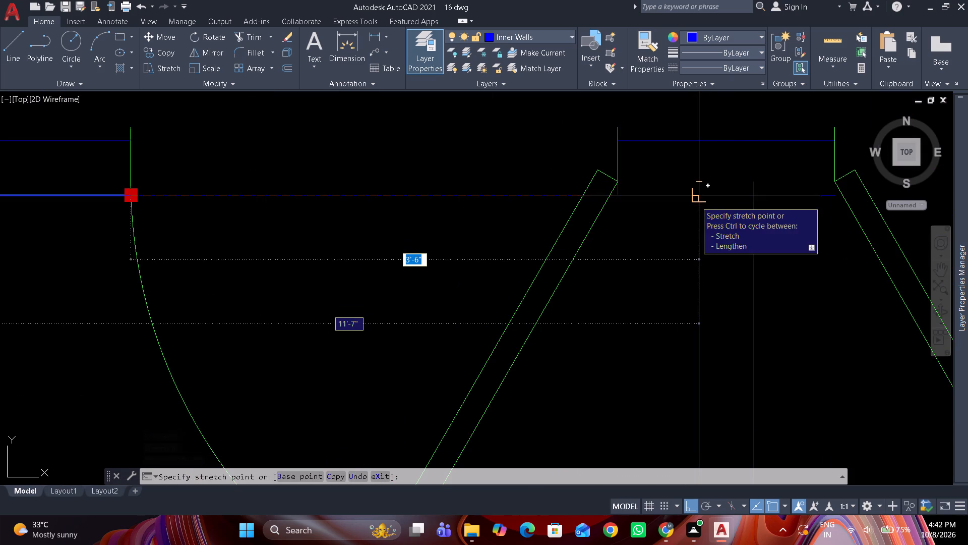
left_click(696, 201)
key("Escape")
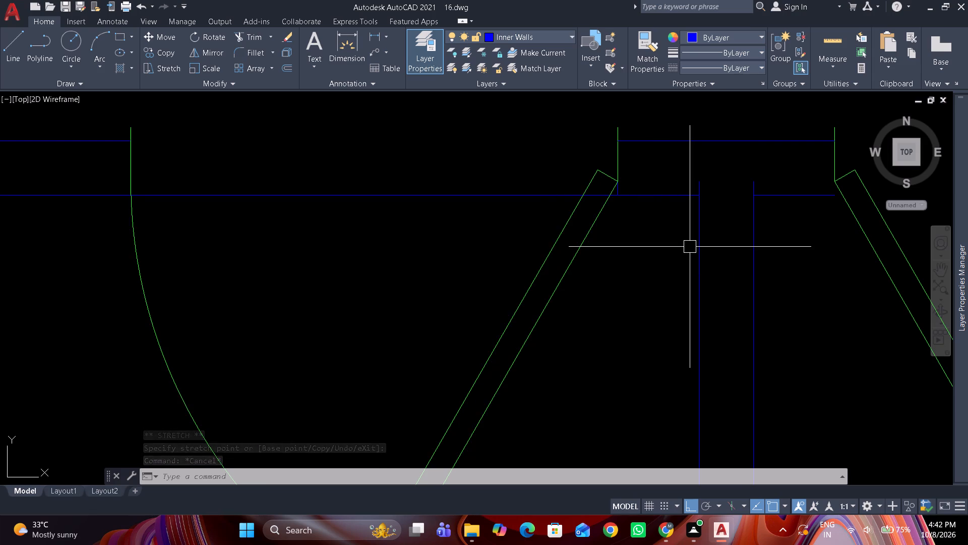
Trim the ends of both dividing wall lines that project above the top wall's inner line.
type("tr")
key("space")
left_click(697, 188)
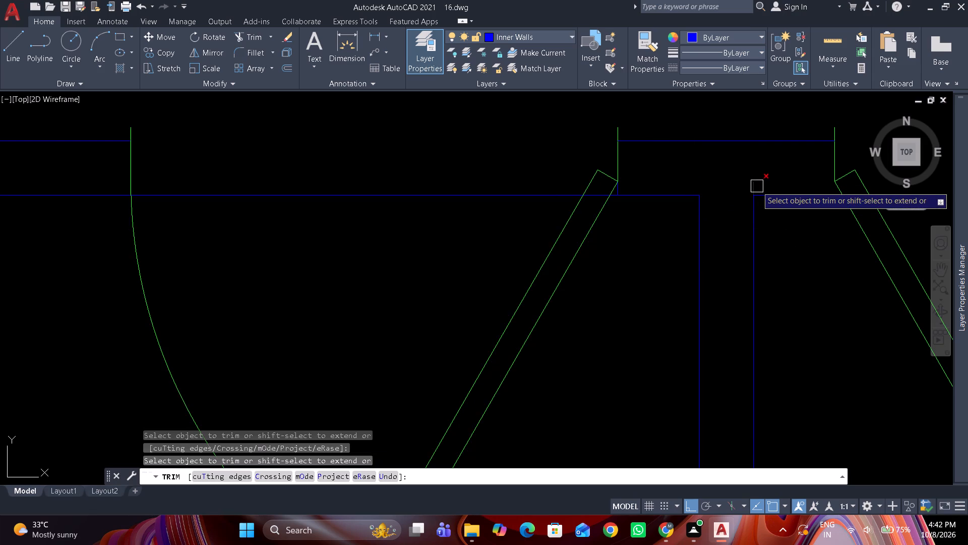
left_click(757, 186)
key("Escape")
Shorten the inner line of the lower bedroom's top wall back to the far jamb of its door opening.
scroll(662, 186, "down", 2)
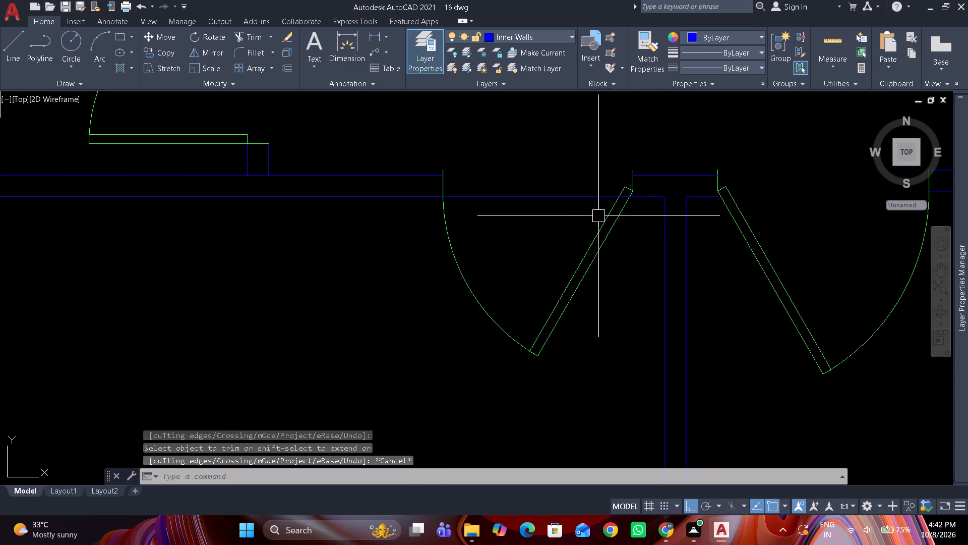
left_click_drag(497, 198, 491, 204)
key("Escape")
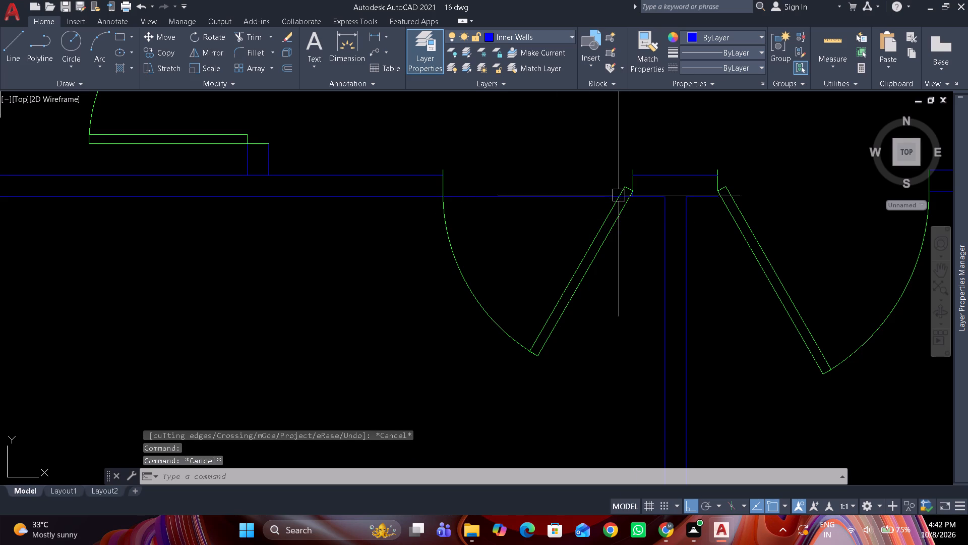
left_click_drag(535, 202, 541, 200)
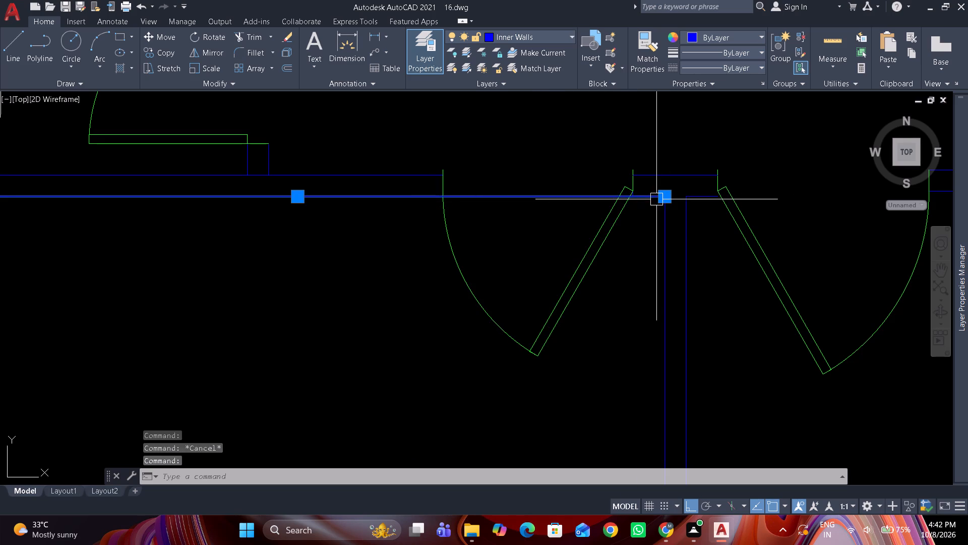
left_click_drag(670, 195, 653, 199)
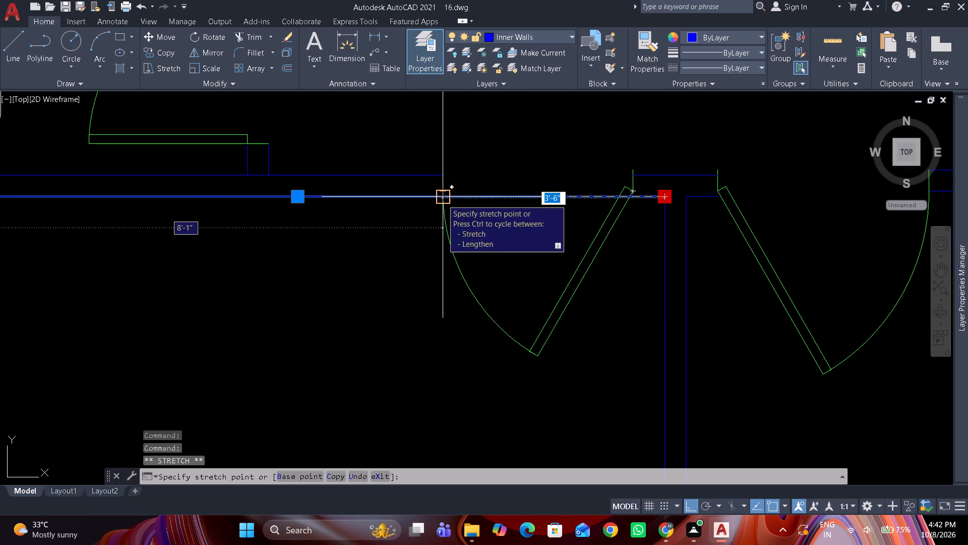
left_click(442, 199)
key("Escape")
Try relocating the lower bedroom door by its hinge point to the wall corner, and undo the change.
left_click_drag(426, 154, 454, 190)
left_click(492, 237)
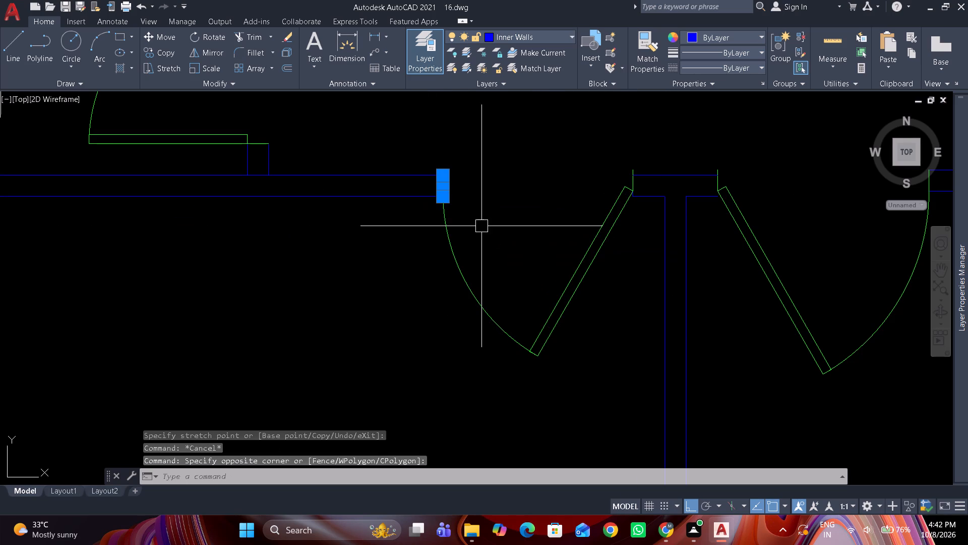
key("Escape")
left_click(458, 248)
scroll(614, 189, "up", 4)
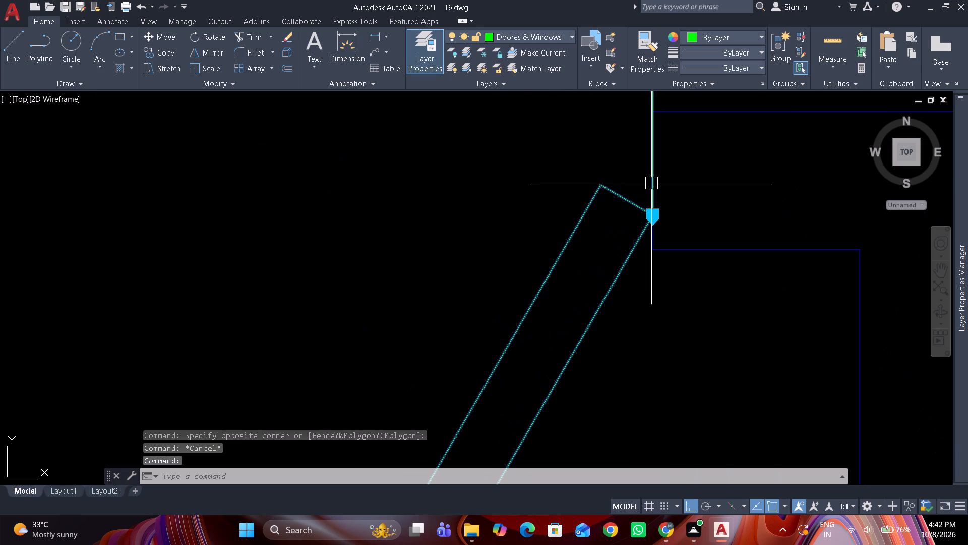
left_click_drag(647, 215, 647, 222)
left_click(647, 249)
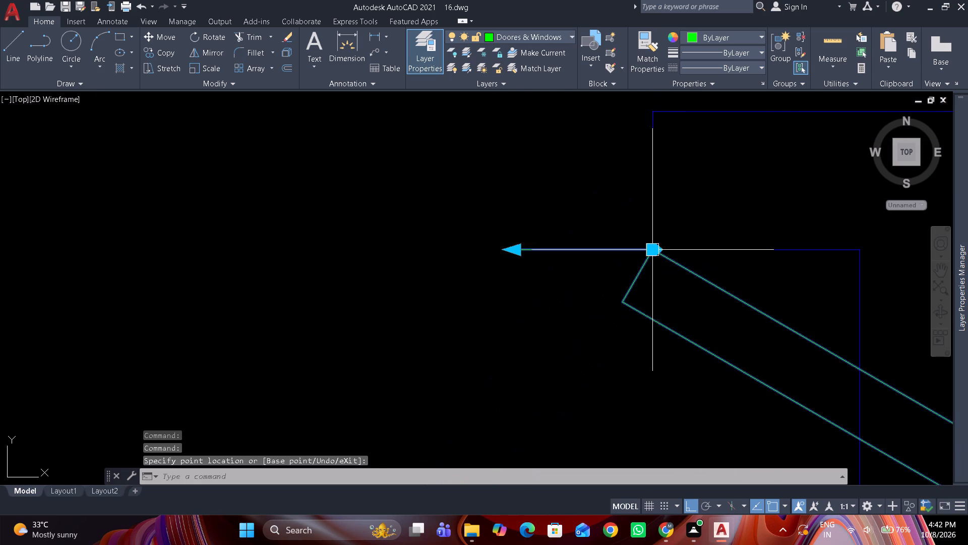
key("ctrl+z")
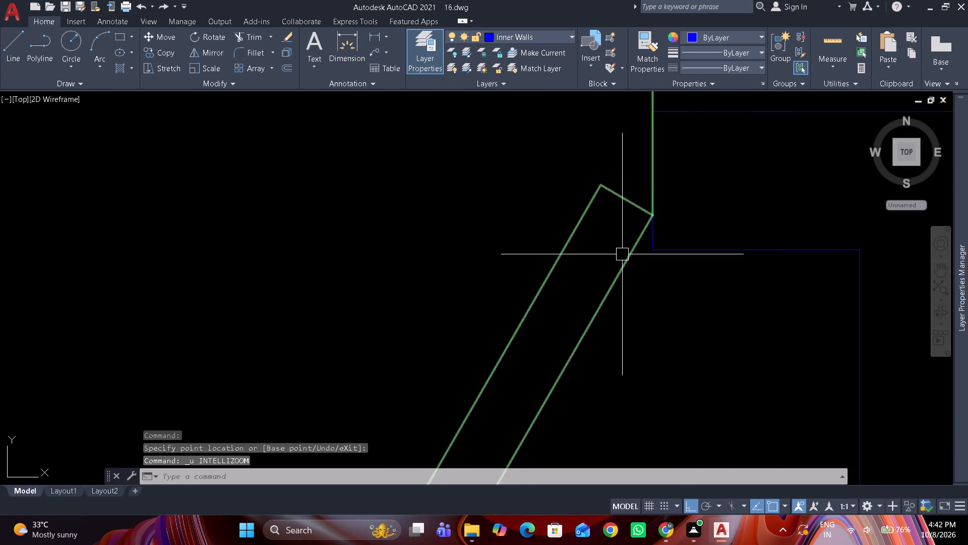
Move the lower bedroom and living room doors together down toward the inner wall line, using the living room door's hinge as base point.
left_click(622, 272)
scroll(631, 269, "down", 3)
middle_click_drag(588, 268, 447, 277)
left_click(651, 288)
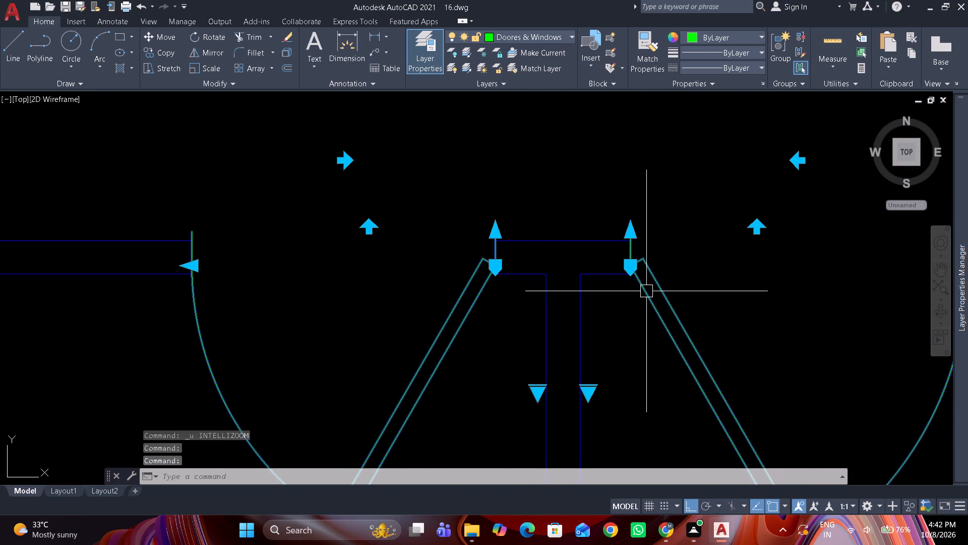
key("m")
key("space")
scroll(621, 287, "up", 4)
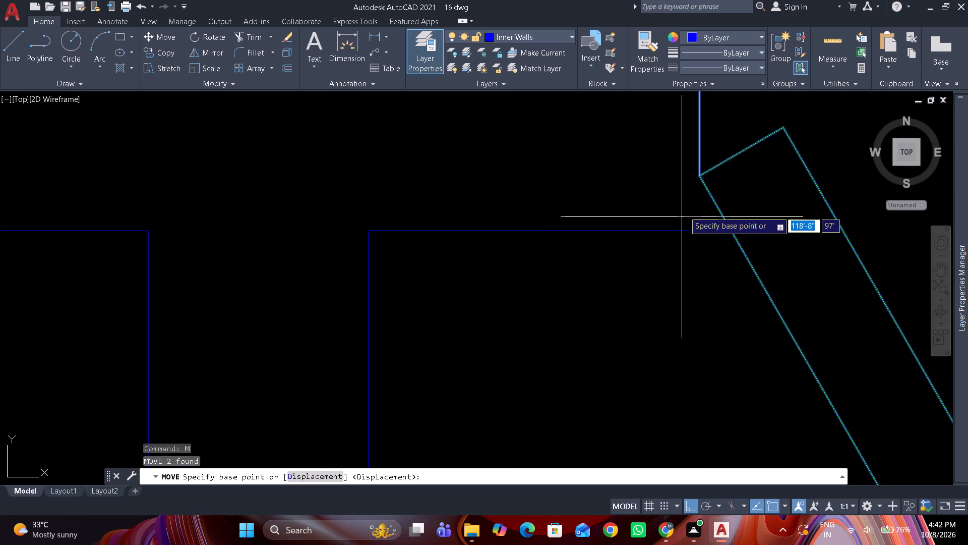
left_click(694, 187)
left_click(695, 231)
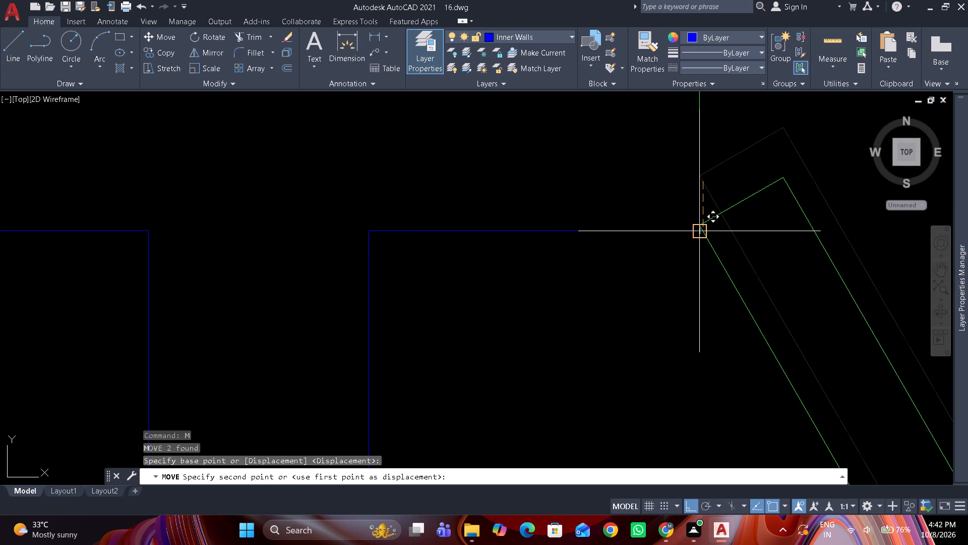
scroll(716, 264, "down", 2)
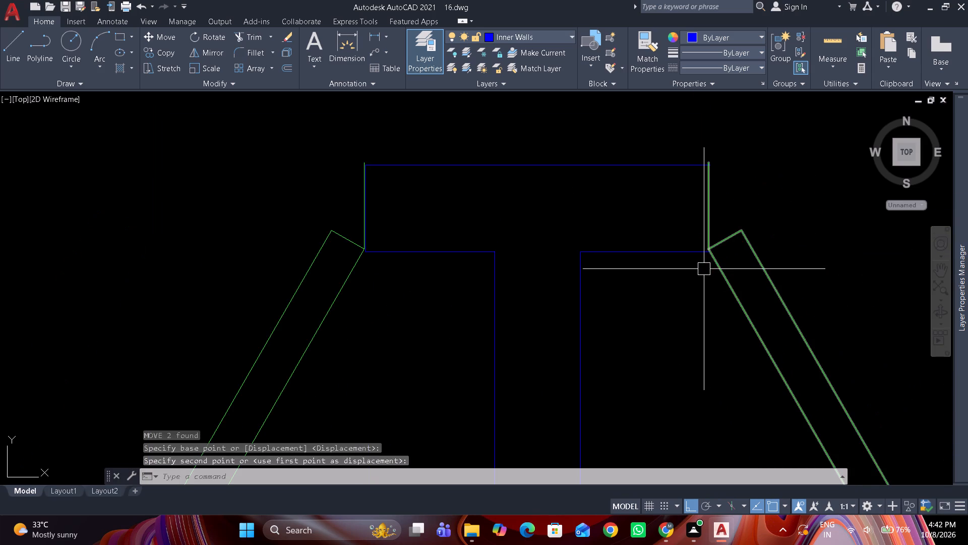
Move both doors again from the bedroom door's hinge point onto the inner corner of the short wall between them.
left_click(709, 281)
left_click(733, 256)
left_click(727, 230)
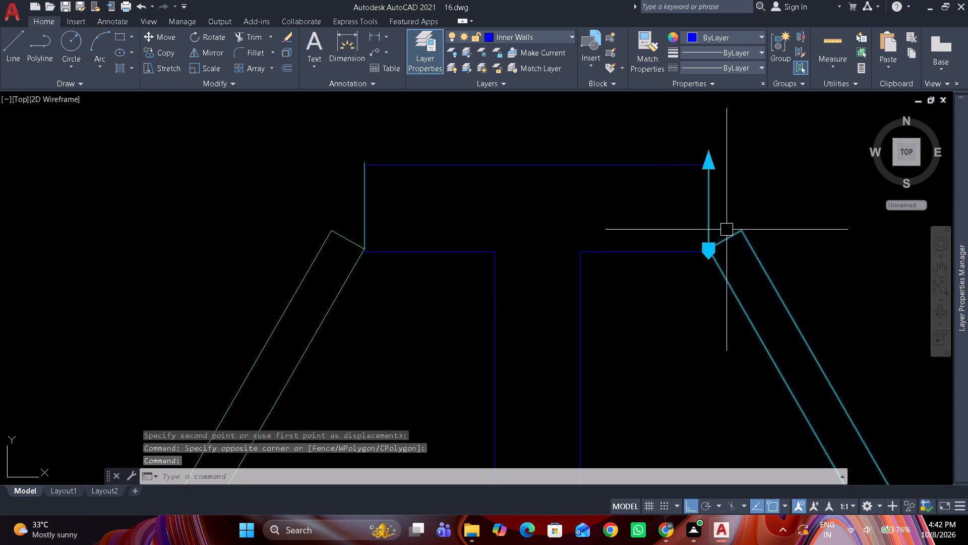
left_click_drag(292, 323, 241, 347)
left_click(211, 359)
scroll(360, 264, "up", 4)
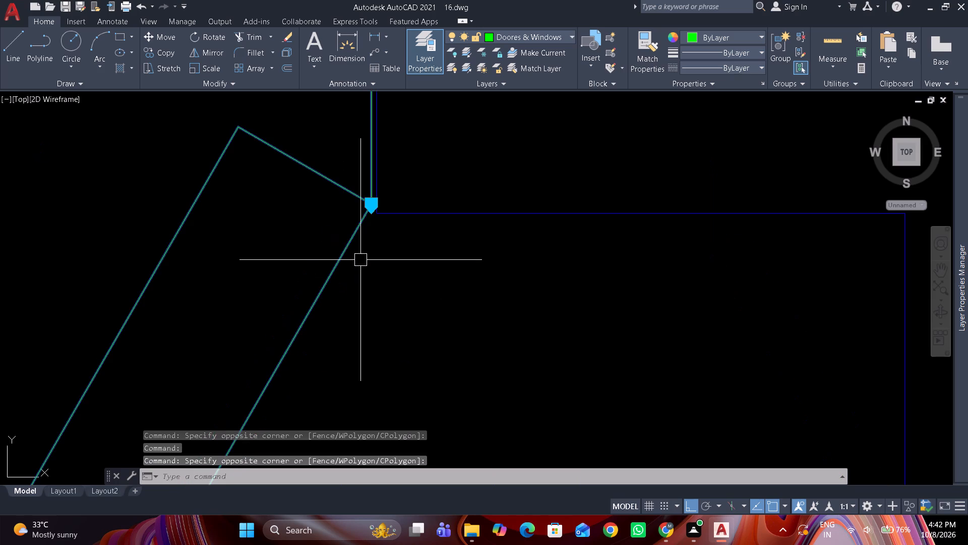
key("space")
left_click(370, 204)
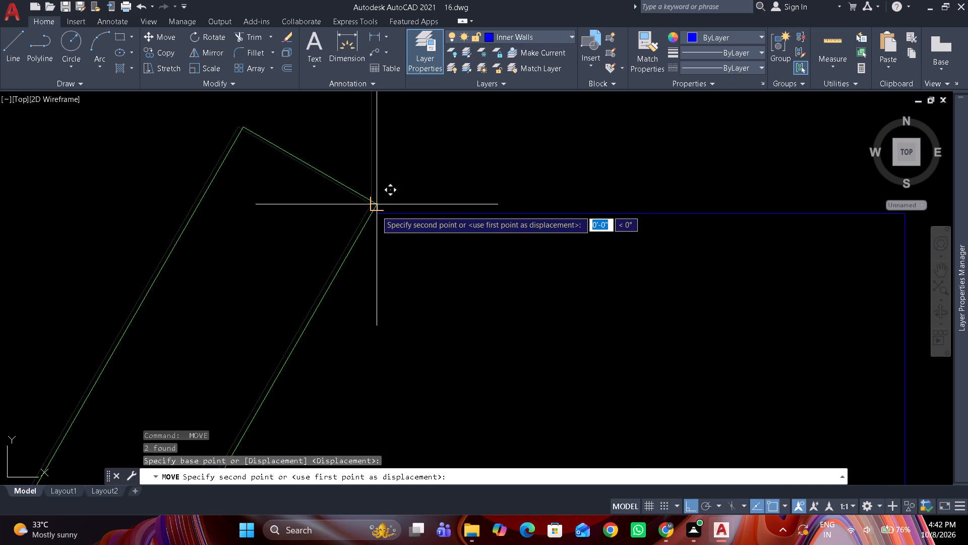
left_click(377, 212)
scroll(565, 330, "down", 3)
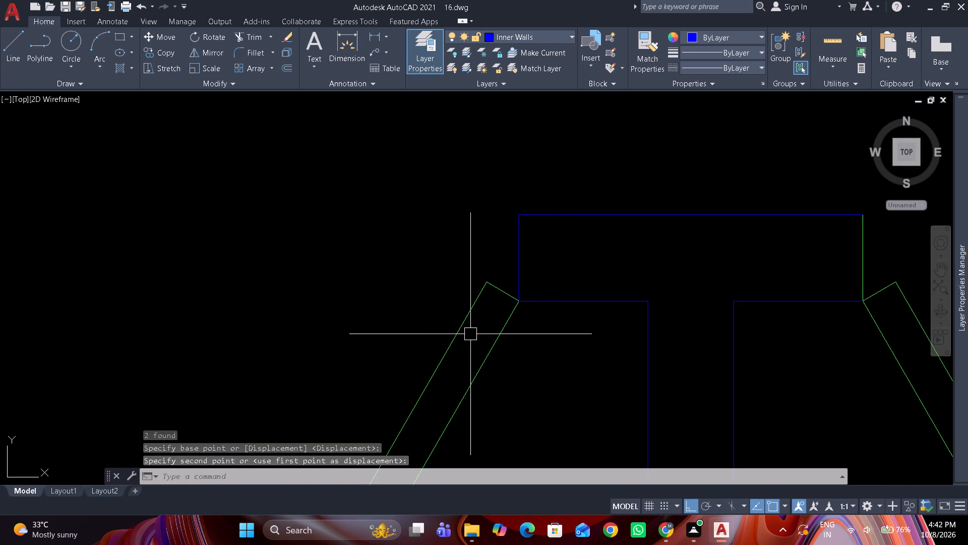
Draw a line closing the end of the short wall between the doors, on the living room door side.
type("l")
key("space")
middle_click_drag(850, 269, 640, 255)
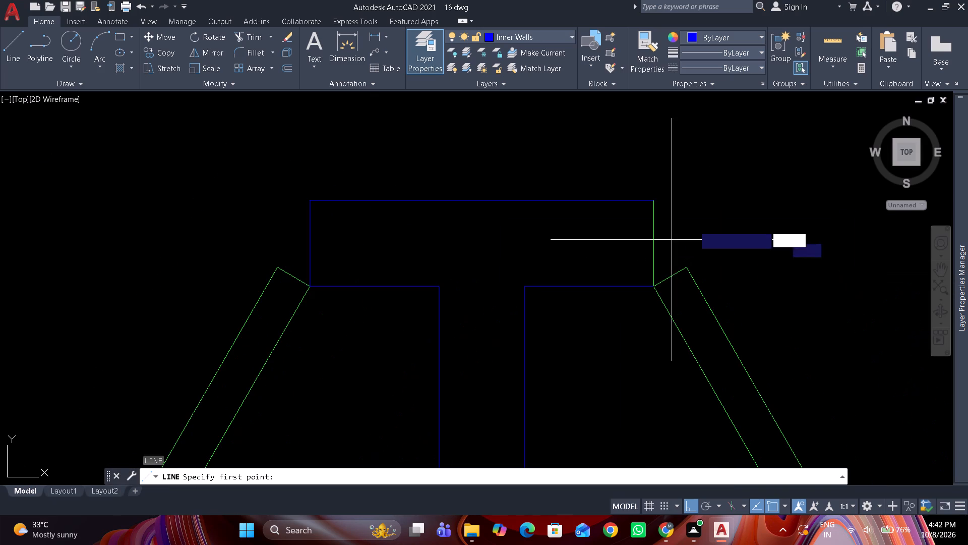
left_click(648, 202)
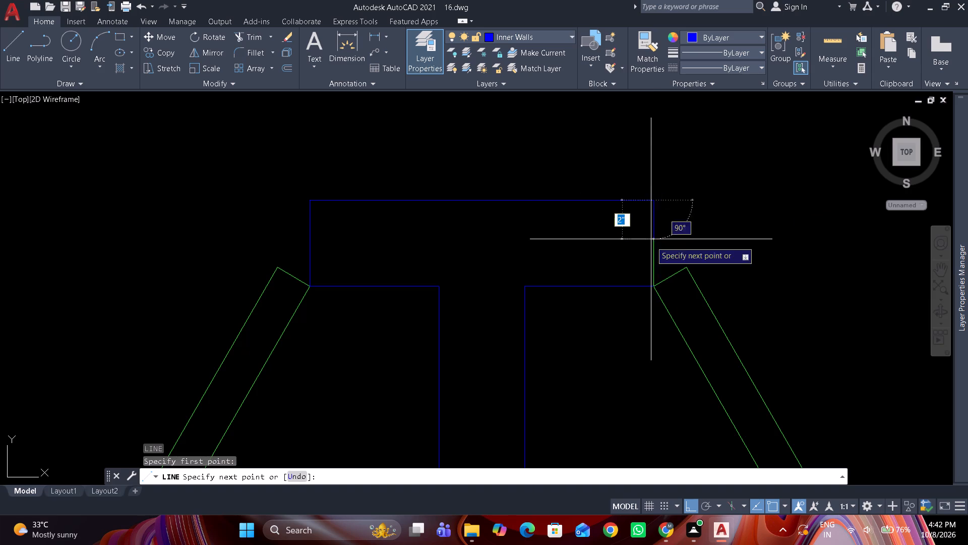
left_click(652, 287)
key("space")
scroll(643, 209, "down", 4)
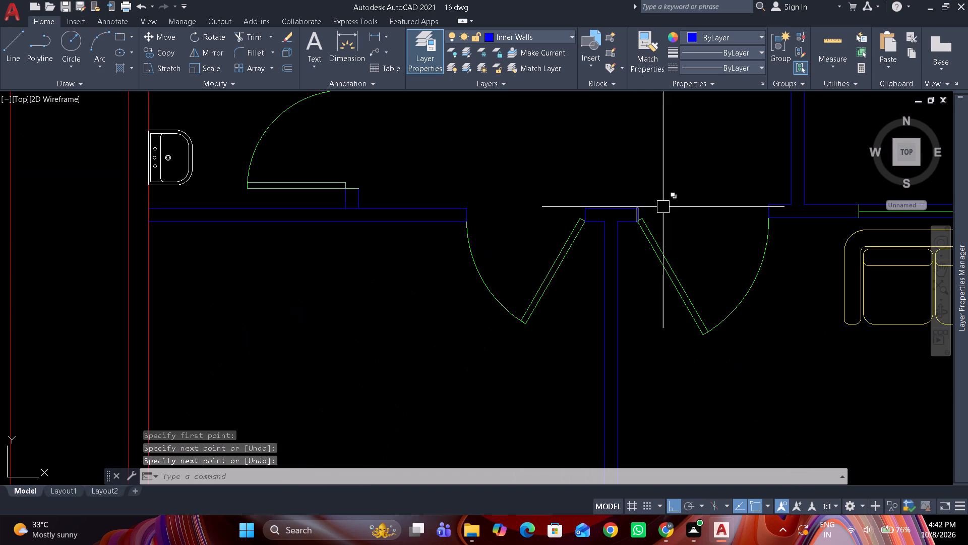
Examine the reworked door area and the first floor plan copy against the ground floor plan.
scroll(791, 196, "up", 2)
scroll(635, 242, "down", 2)
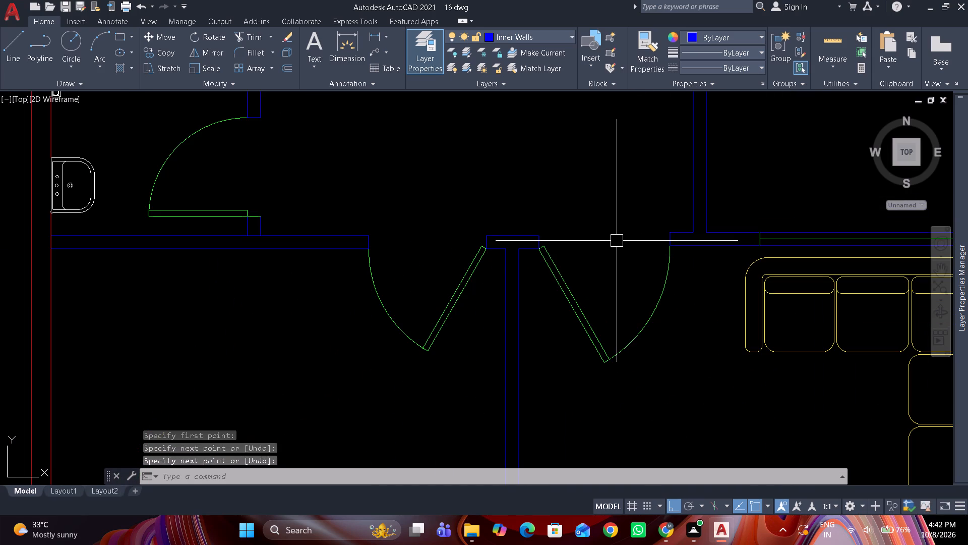
scroll(593, 253, "down", 4)
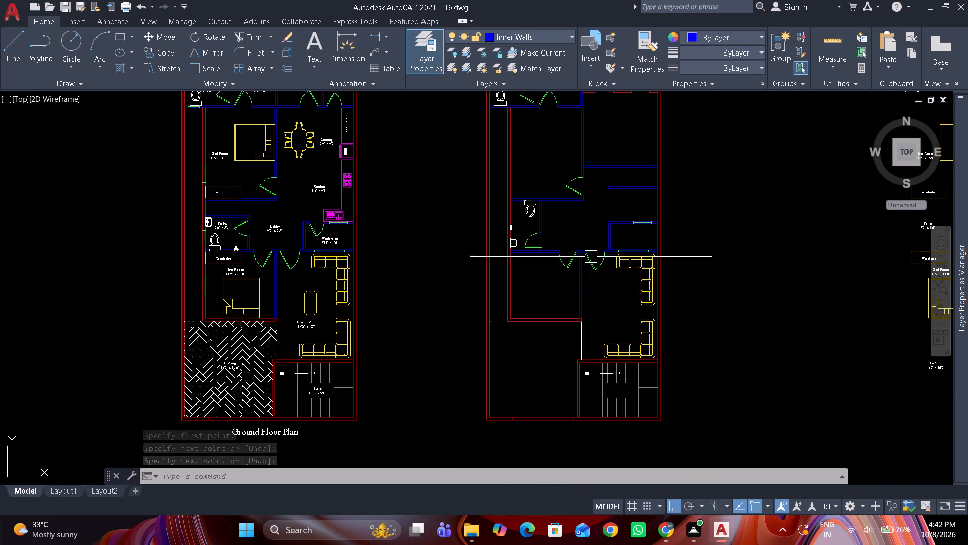
scroll(555, 335, "down", 1)
middle_click_drag(526, 380, 506, 407)
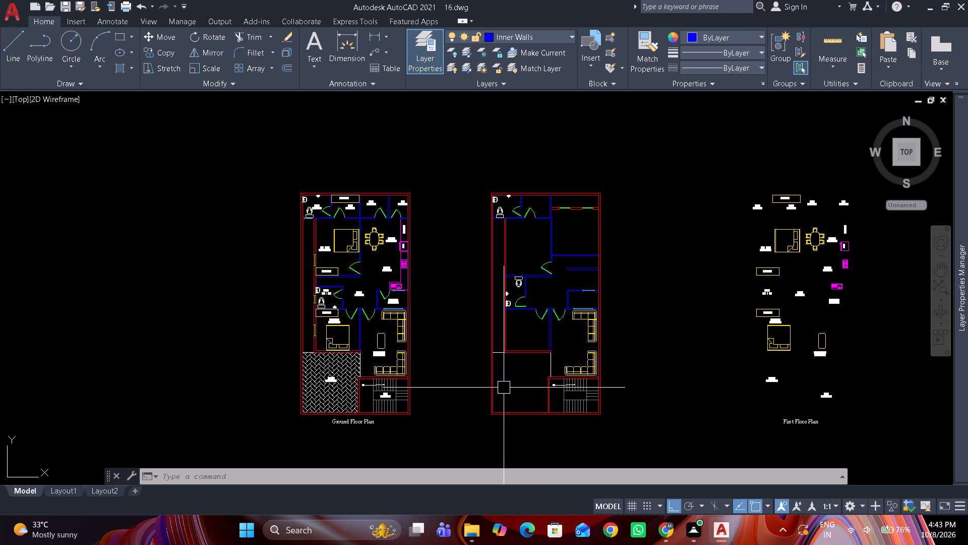
scroll(565, 320, "up", 2)
scroll(588, 256, "up", 1)
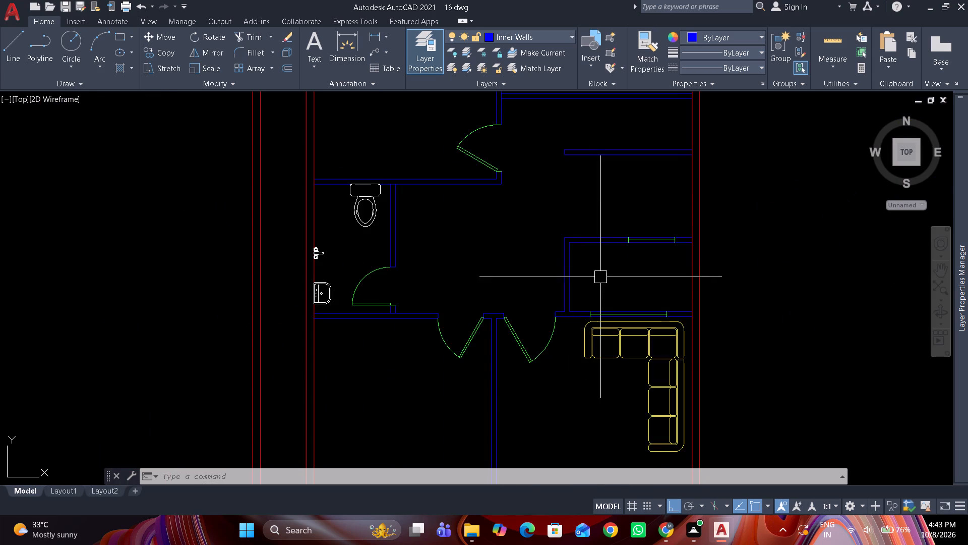
scroll(600, 277, "down", 2)
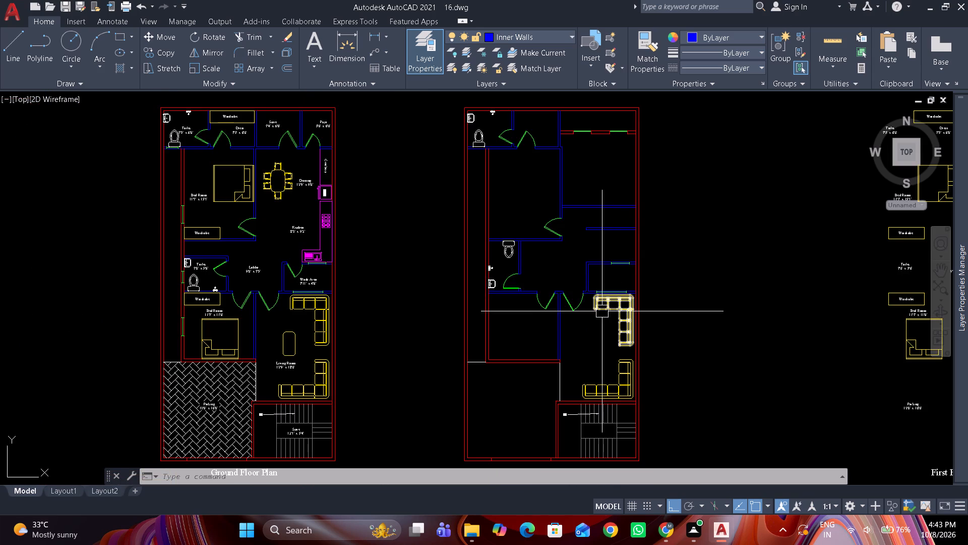
Erase the short white horizontal line between the plot's outer wall and the lower bedroom's bottom corner.
scroll(485, 316, "up", 2)
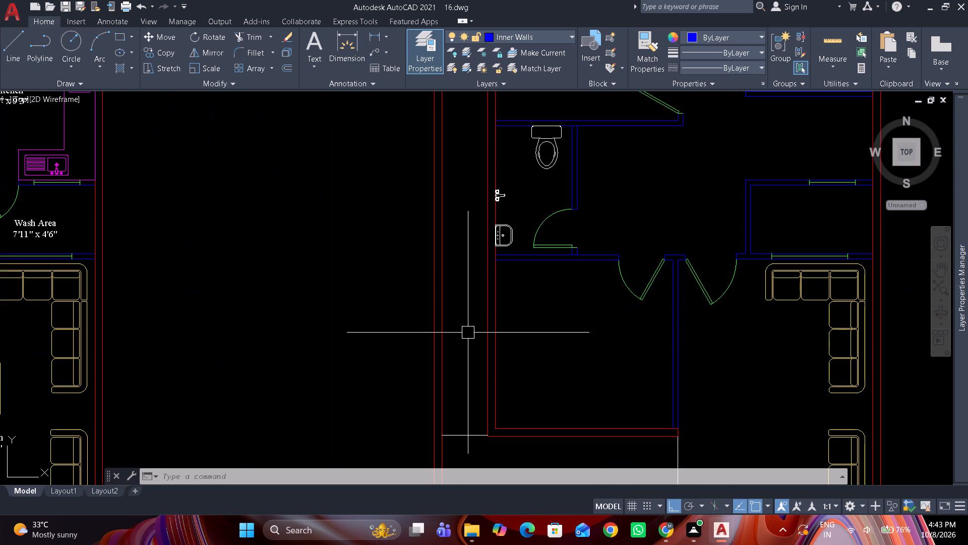
scroll(451, 355, "up", 1)
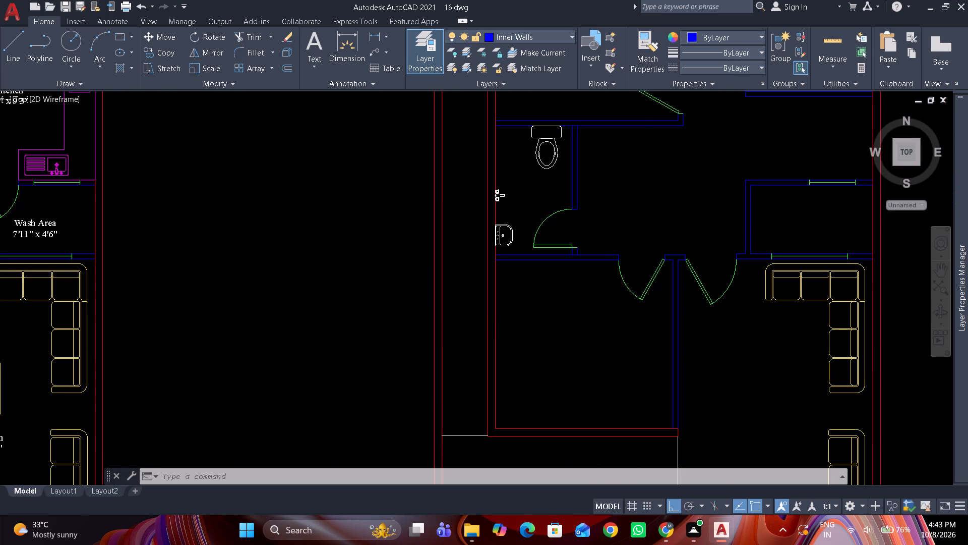
middle_click_drag(486, 360, 475, 307)
scroll(474, 298, "down", 1)
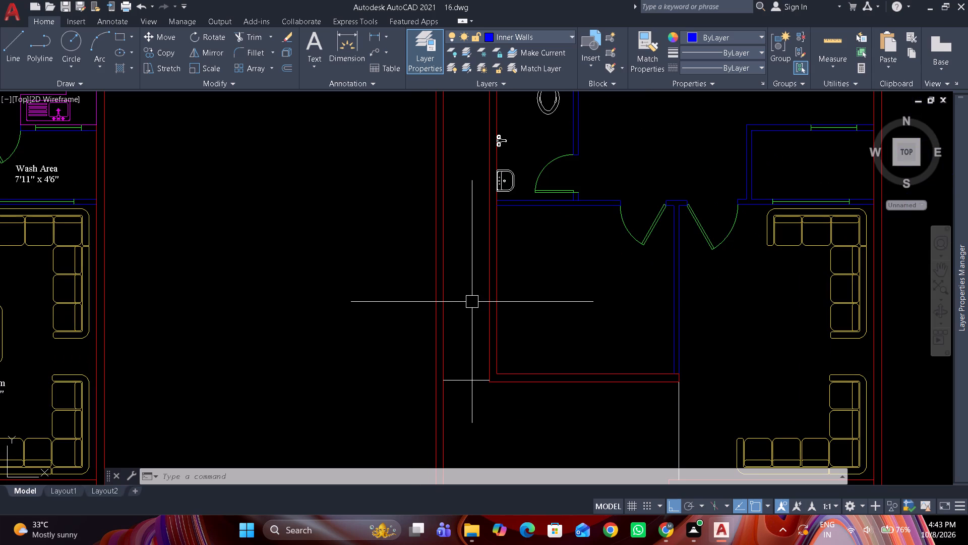
left_click(475, 385)
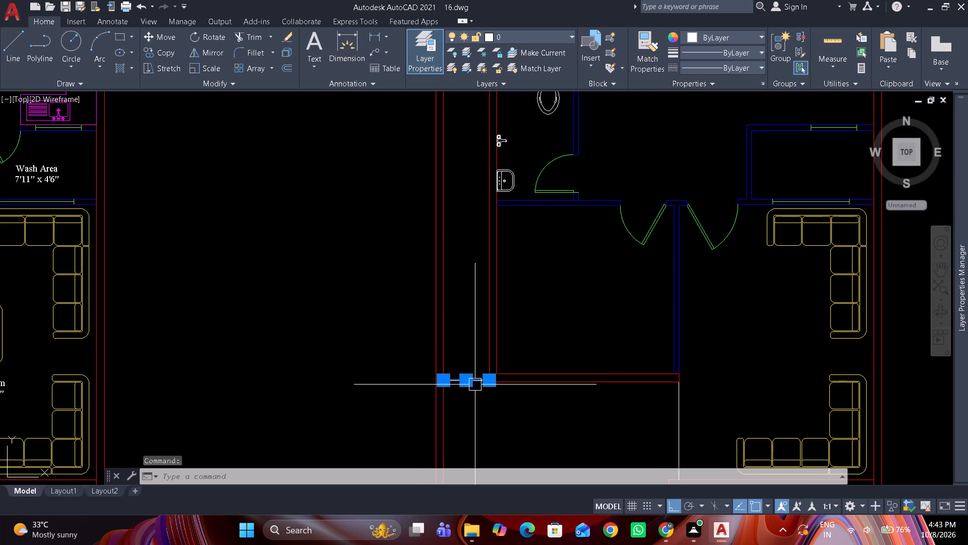
key("e")
key("space")
Copy the bed from the spare First Floor Plan furniture into the lower bedroom, headboard against the dividing wall.
scroll(474, 373, "down", 1)
middle_click(488, 318)
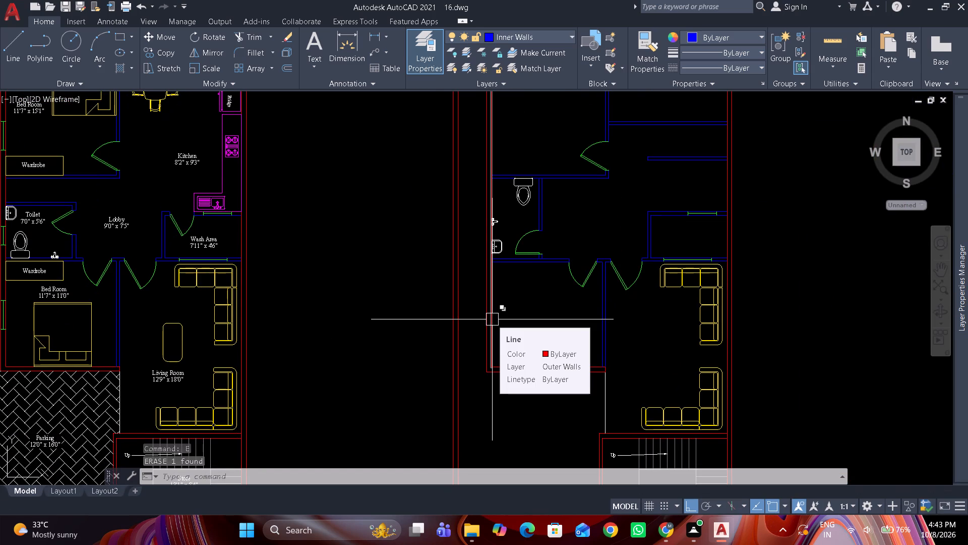
scroll(492, 319, "down", 3)
scroll(555, 318, "up", 2)
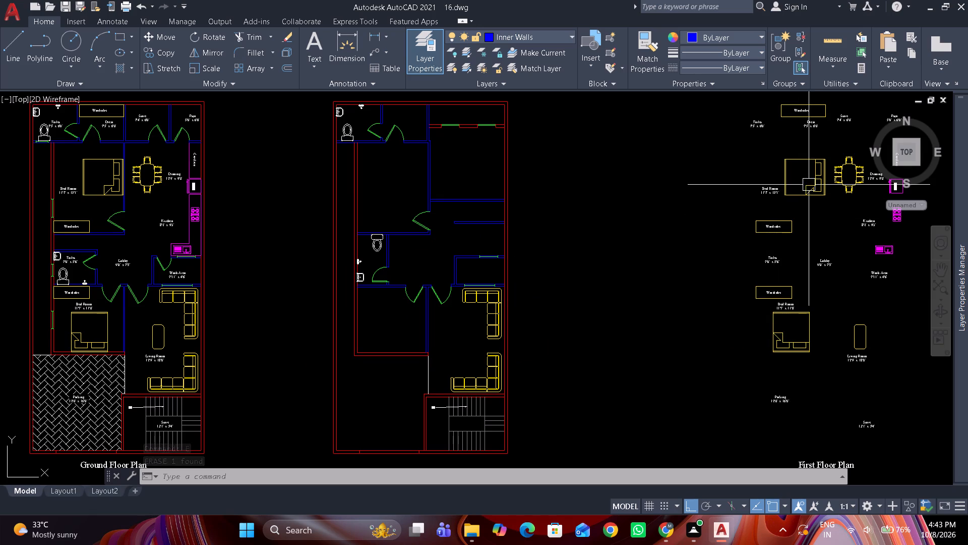
left_click(814, 173)
key("c")
type("o")
key("space")
scroll(815, 169, "up", 2)
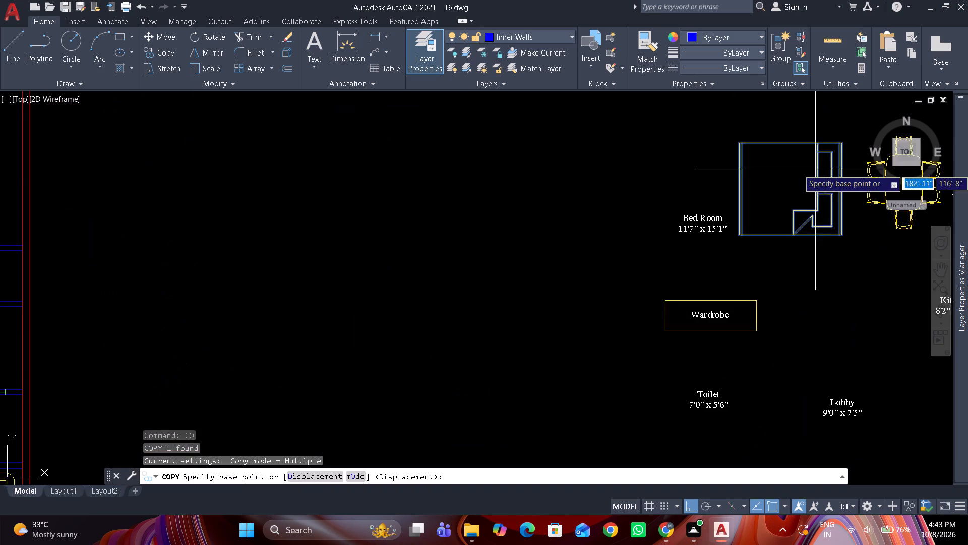
scroll(835, 183, "up", 1)
left_click(850, 192)
scroll(779, 209, "down", 5)
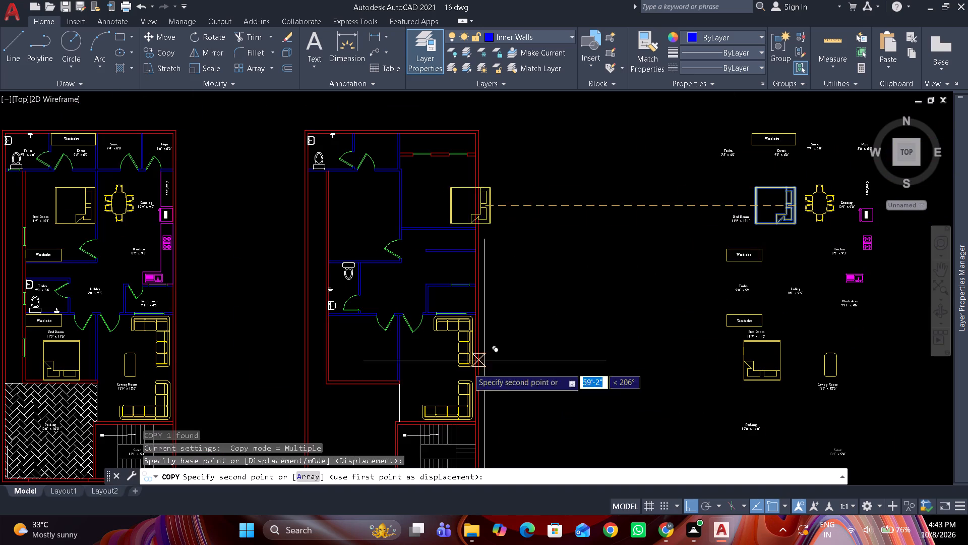
scroll(389, 380, "up", 3)
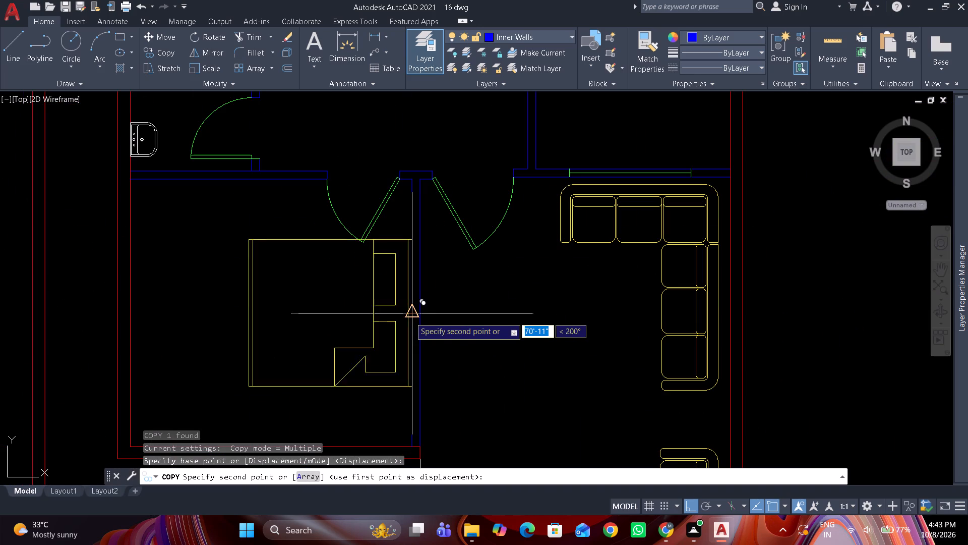
left_click(410, 317)
key("Escape")
Nudge the lower bedroom's bed slightly down along the dividing wall, away from the door.
left_click(382, 370)
scroll(346, 341, "down", 1)
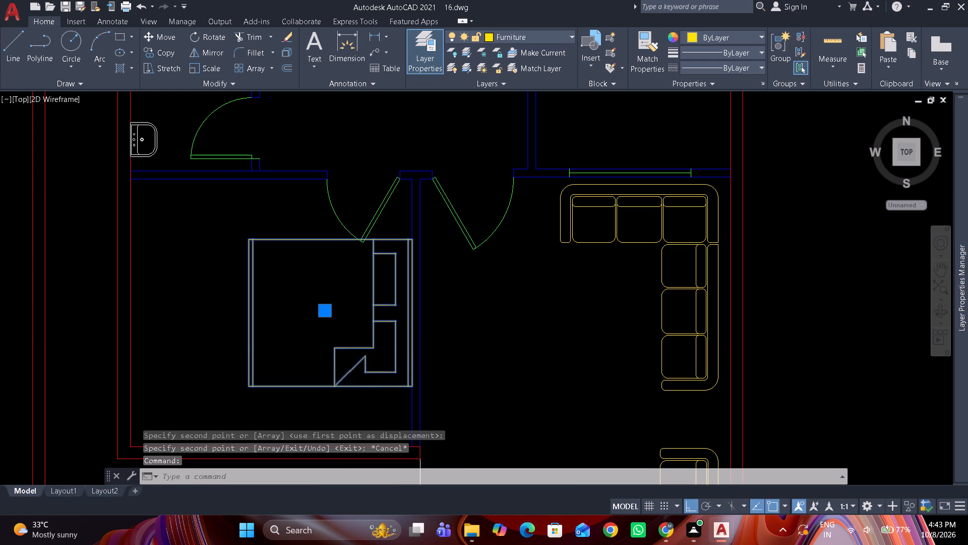
middle_click_drag(356, 290, 359, 276)
key("ctrl+Down")
key("ctrl+Down")
key("ctrl+Down")
key("ctrl+Down")
key("ctrl+Down")
key("ctrl+Down")
key("ctrl+Down")
key("ctrl+Down")
key("ctrl+Down")
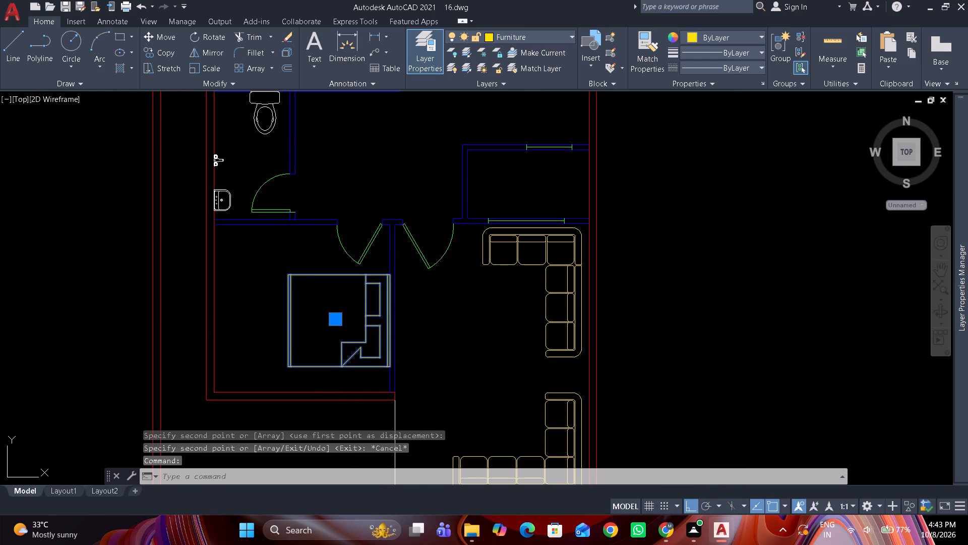
key("ctrl+Down")
key("ctrl+Down")
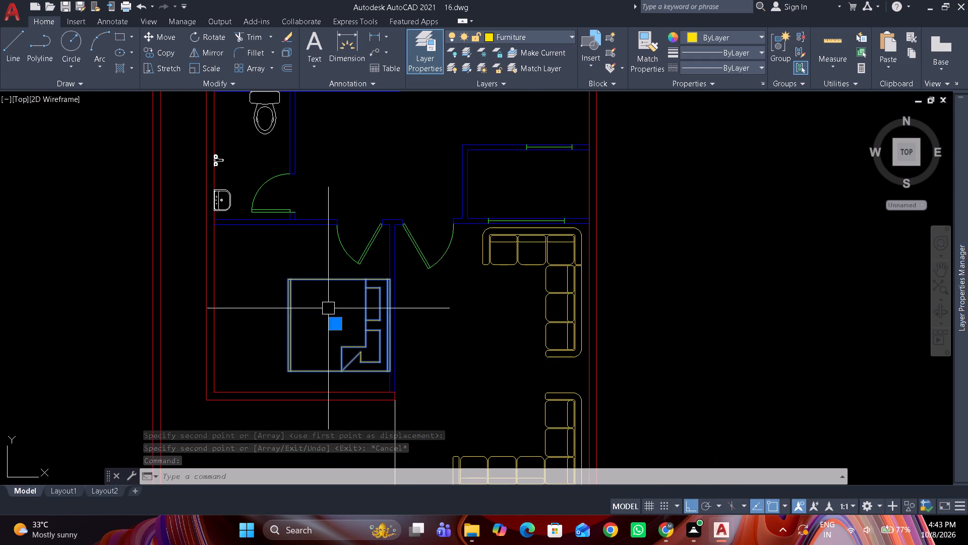
key("Escape")
Move the wardrobe and its label above the spare 11'7" x 11'0" Bed Room text into the lower bedroom's top-left corner.
scroll(352, 274, "down", 3)
middle_click_drag(352, 274, 354, 308)
scroll(539, 252, "up", 1)
scroll(615, 330, "up", 3)
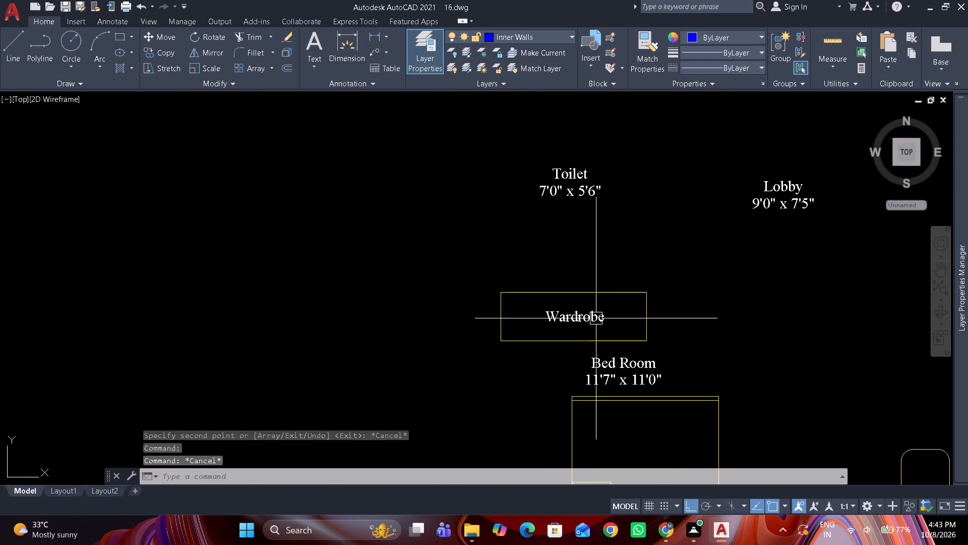
left_click_drag(558, 318, 545, 298)
left_click(528, 276)
left_click(489, 315)
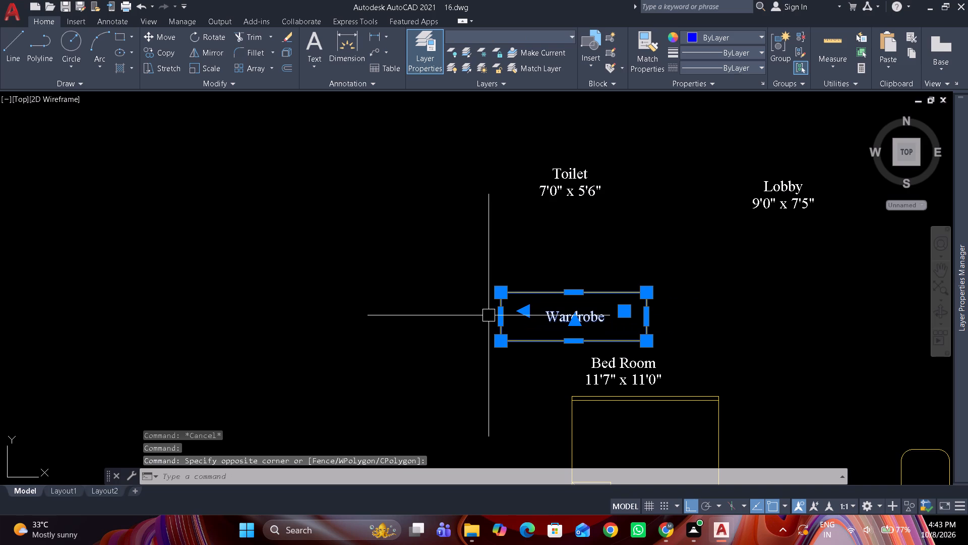
key("m")
key("space")
left_click(497, 287)
scroll(497, 286, "down", 5)
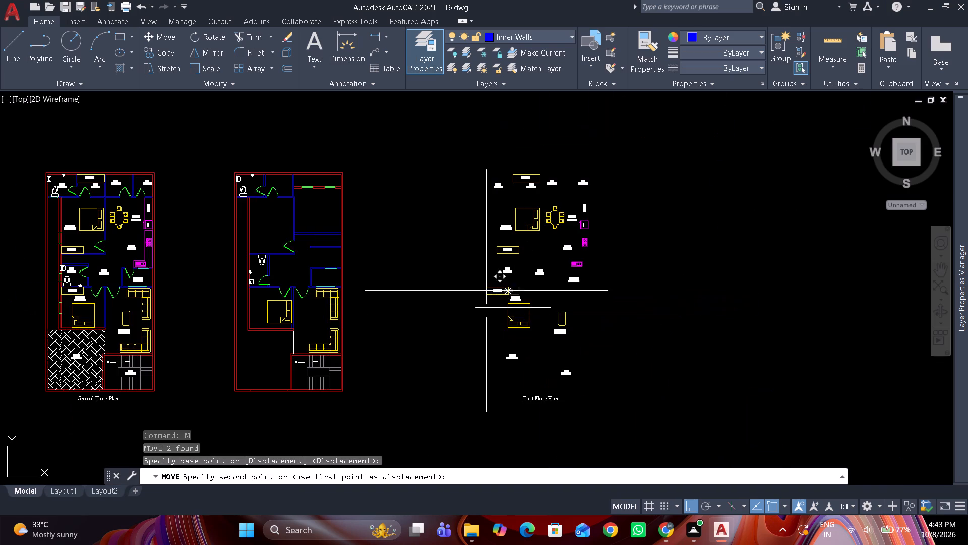
scroll(291, 324, "up", 4)
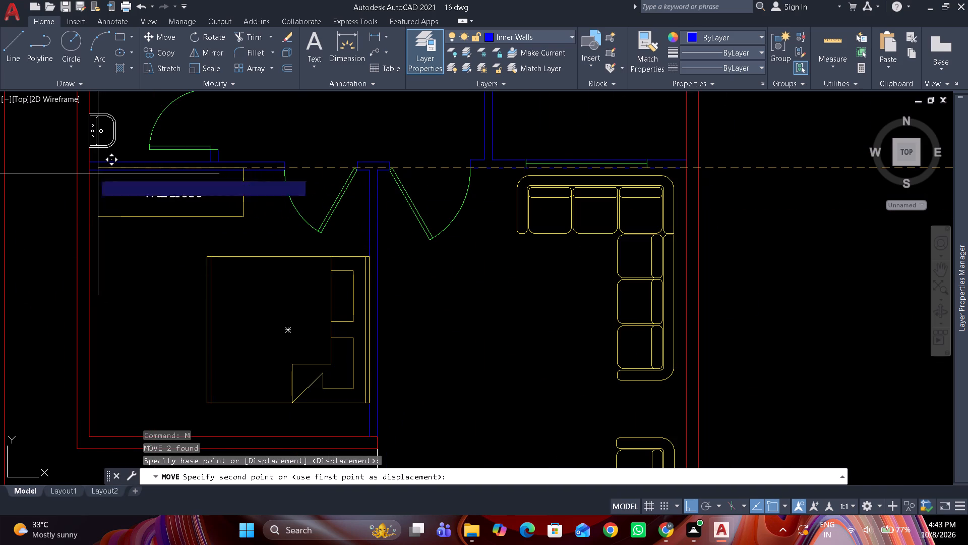
left_click(92, 172)
Move the spare bed beside the 11'7" x 15'1" Bed Room label into the upper-left bedroom, headboard against the inner wall.
scroll(130, 201, "up", 2)
middle_click_drag(130, 201, 243, 331)
scroll(171, 253, "down", 3)
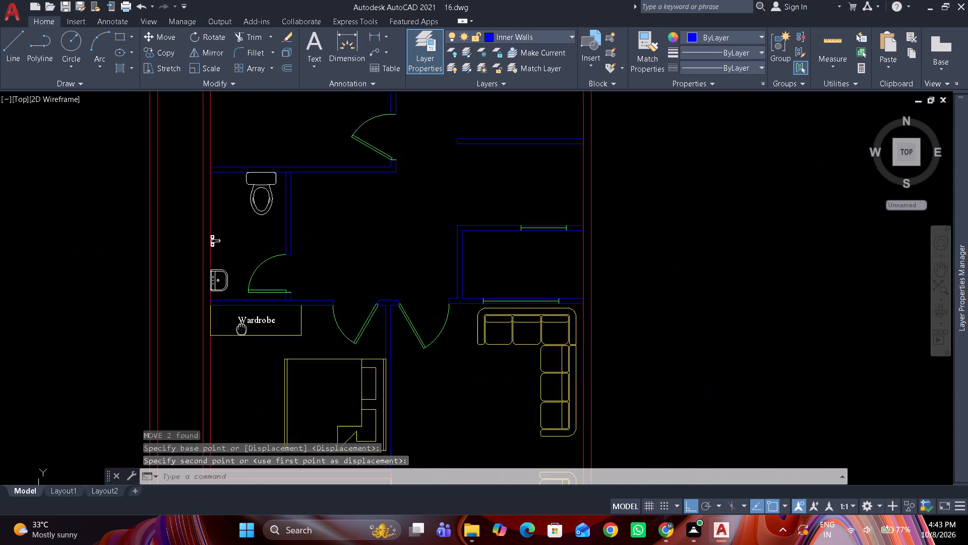
middle_click_drag(243, 331, 250, 333)
scroll(378, 261, "down", 3)
middle_click_drag(384, 265, 412, 302)
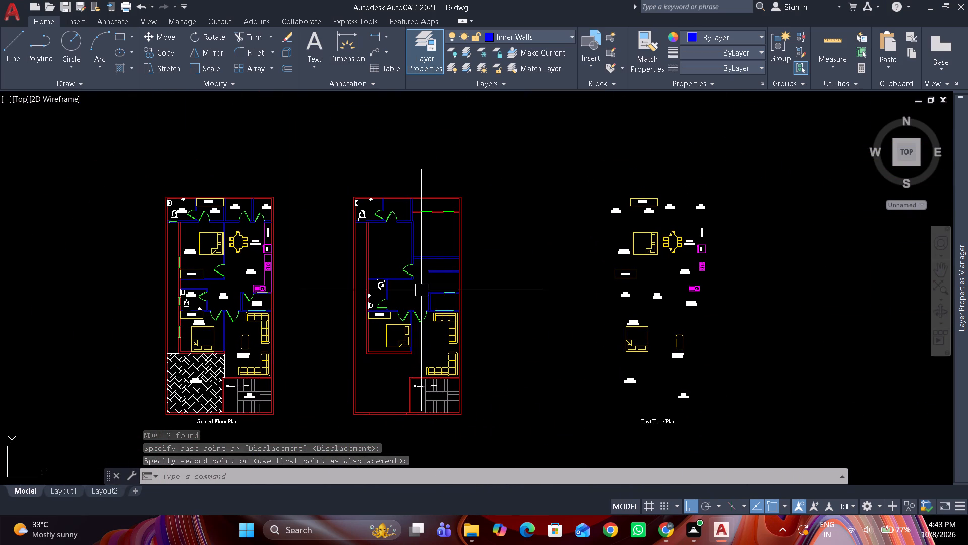
middle_click_drag(435, 297, 418, 358)
scroll(569, 310, "up", 2)
left_click(695, 290)
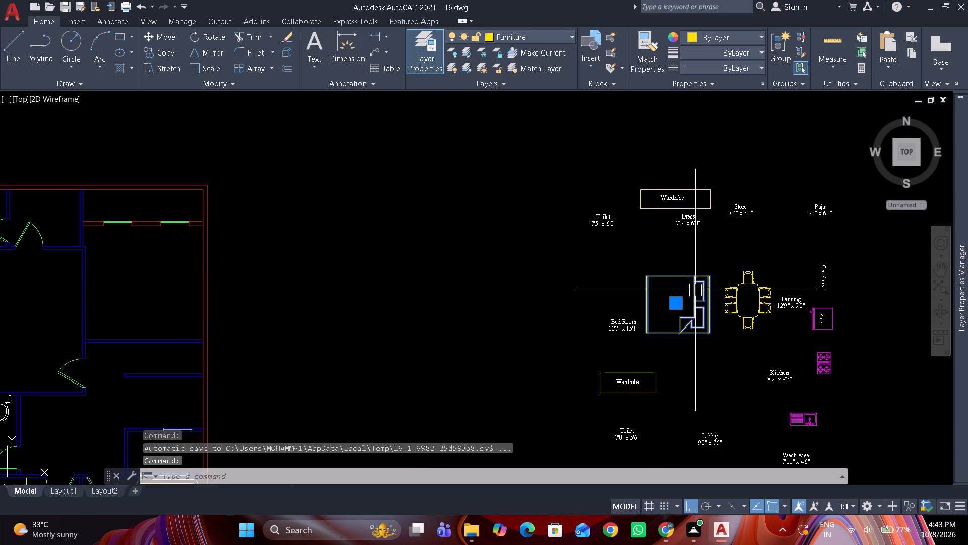
key("m")
key("space")
scroll(720, 298, "up", 2)
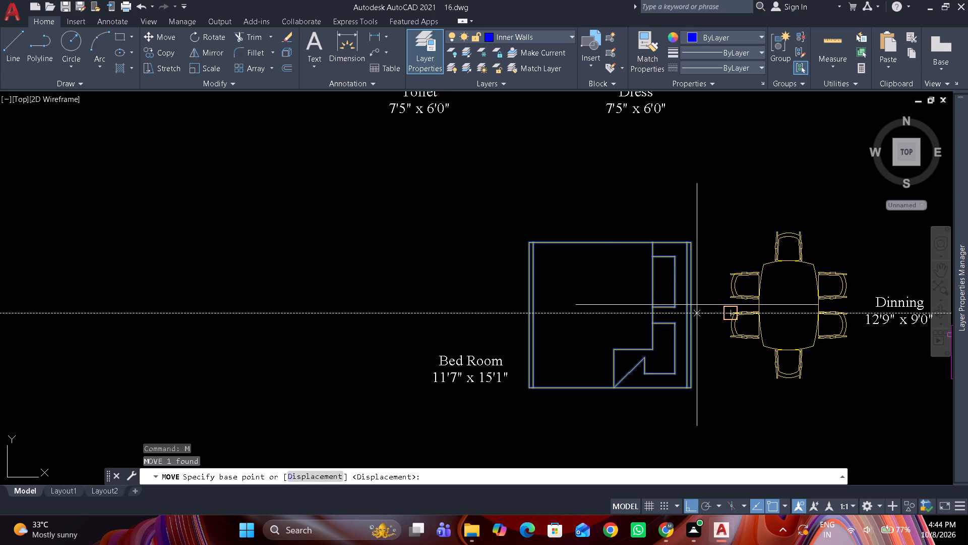
scroll(695, 312, "up", 2)
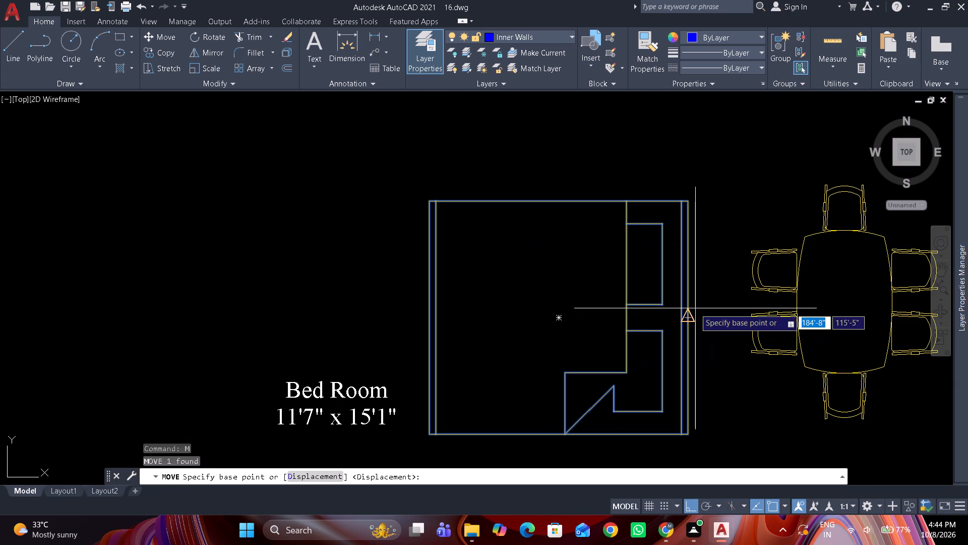
left_click(693, 318)
scroll(688, 319, "down", 5)
middle_click_drag(216, 337, 507, 313)
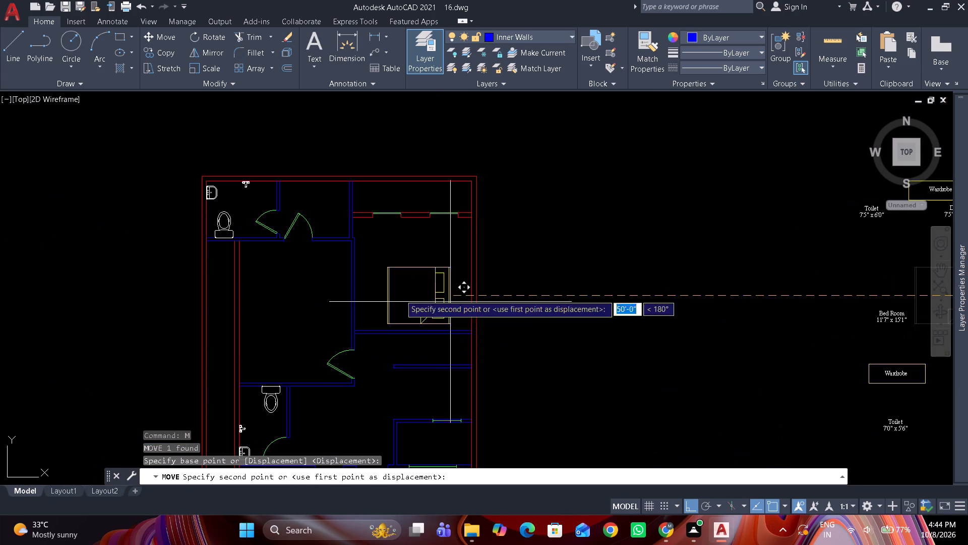
scroll(346, 287, "up", 2)
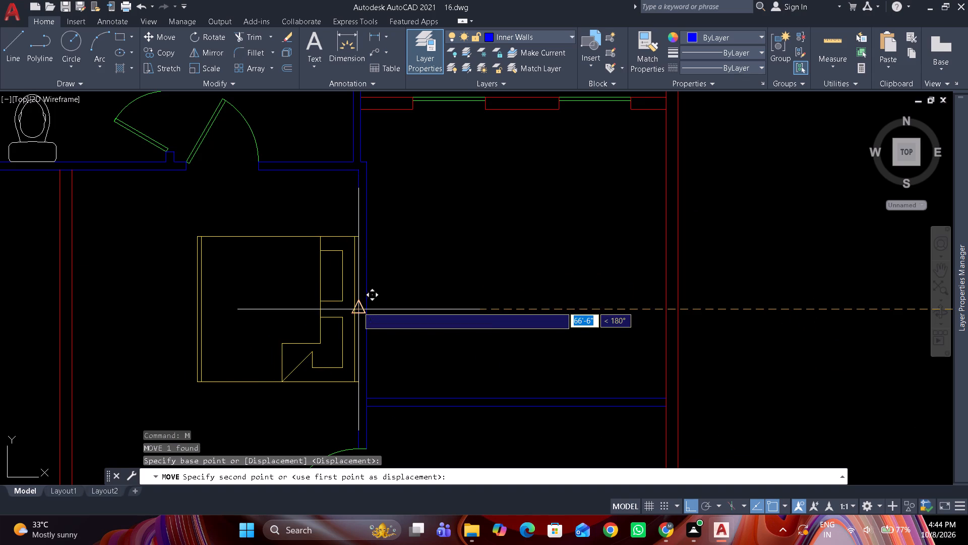
left_click_drag(357, 306, 358, 295)
Move the wardrobe and label below the spare 11'7" x 15'1" Bed Room text into the upper-left bedroom's bottom-left corner.
scroll(406, 219, "down", 2)
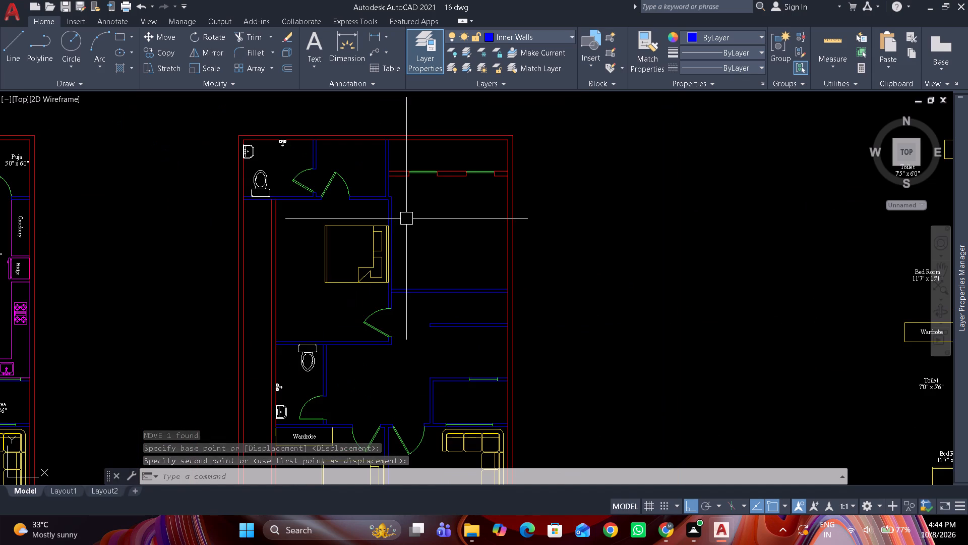
scroll(407, 224, "down", 1)
scroll(725, 300, "up", 3)
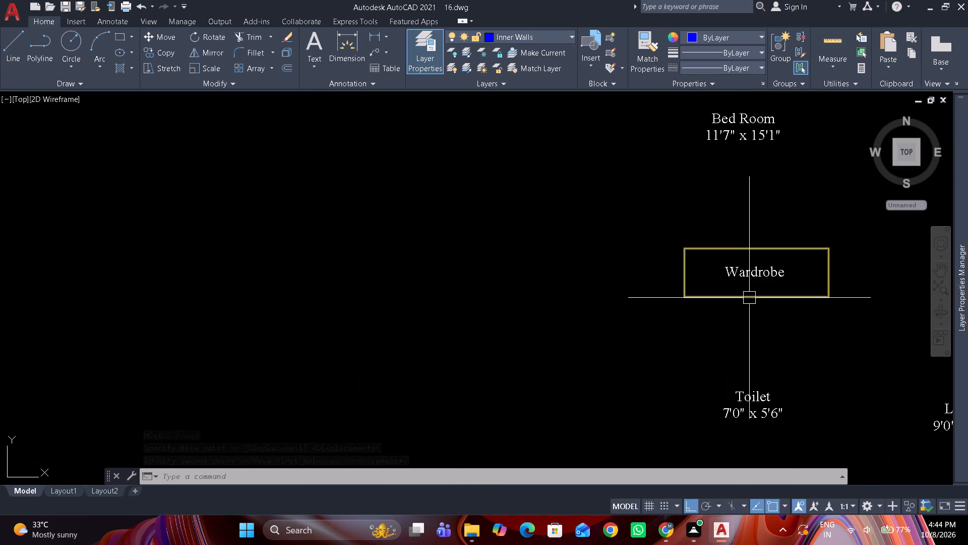
left_click_drag(750, 305, 736, 280)
left_click(712, 239)
key("m")
key("space")
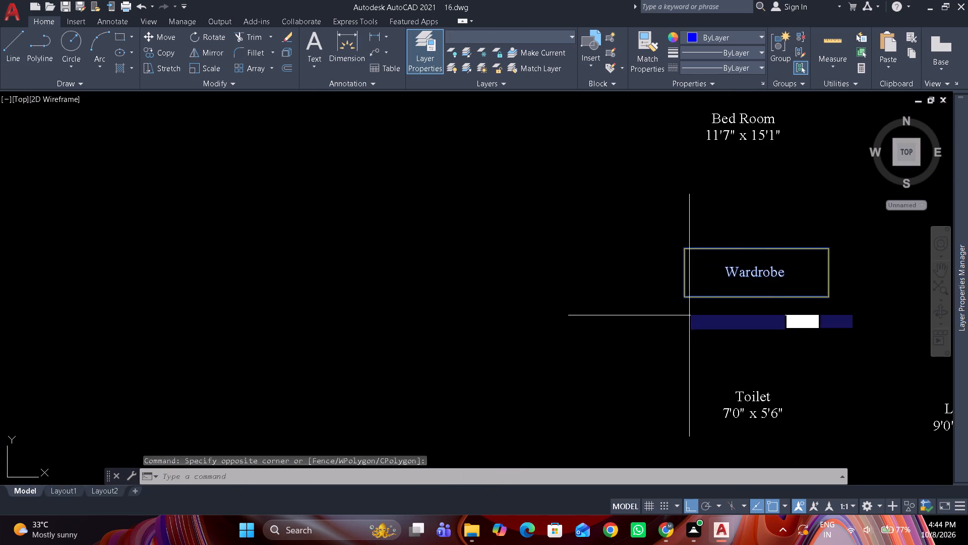
left_click(685, 298)
scroll(679, 302, "down", 3)
scroll(329, 285, "up", 1)
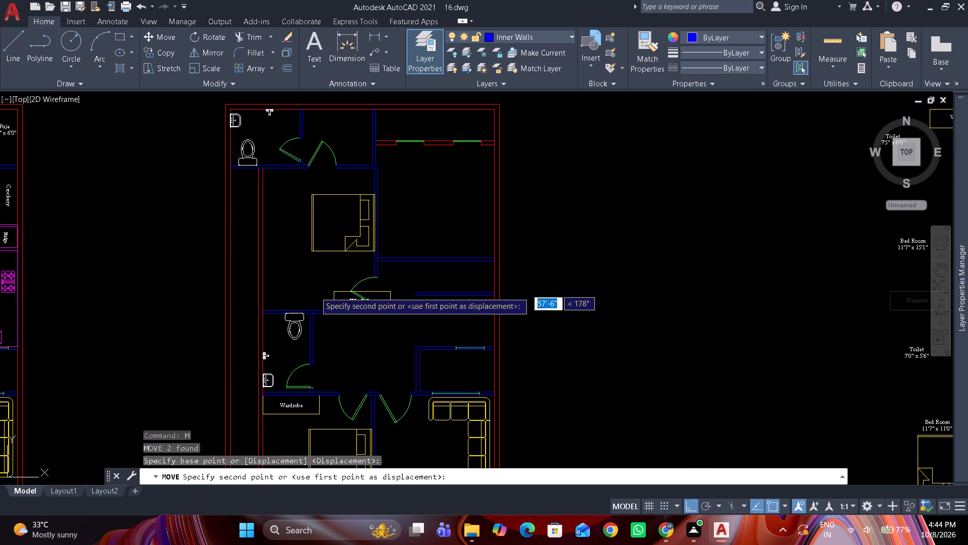
scroll(310, 294, "up", 2)
left_click(201, 330)
Copy the upper-left bedroom's bed into the adjoining upper-right room, headboard against the plot's outer wall.
scroll(345, 220, "down", 1)
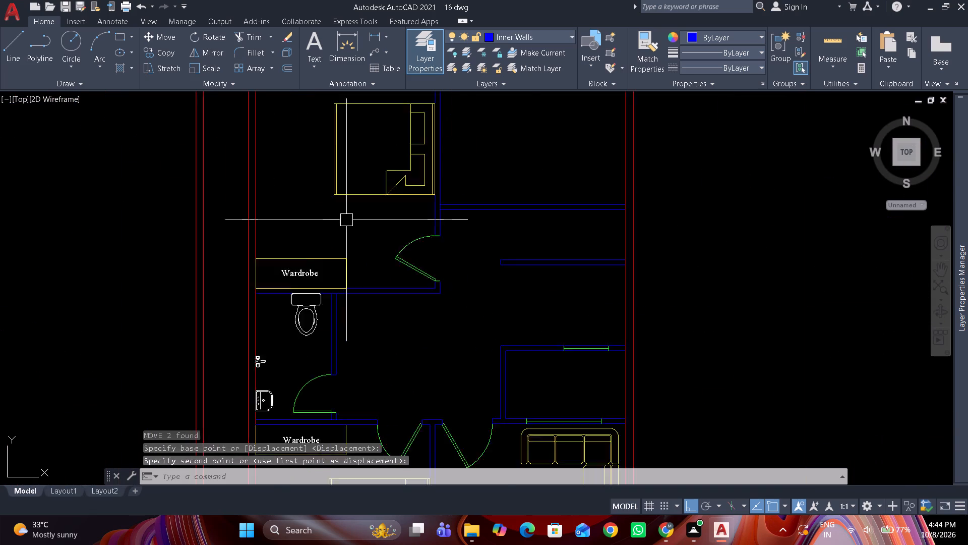
scroll(348, 220, "down", 2)
middle_click_drag(383, 242, 362, 284)
middle_click_drag(486, 290, 418, 355)
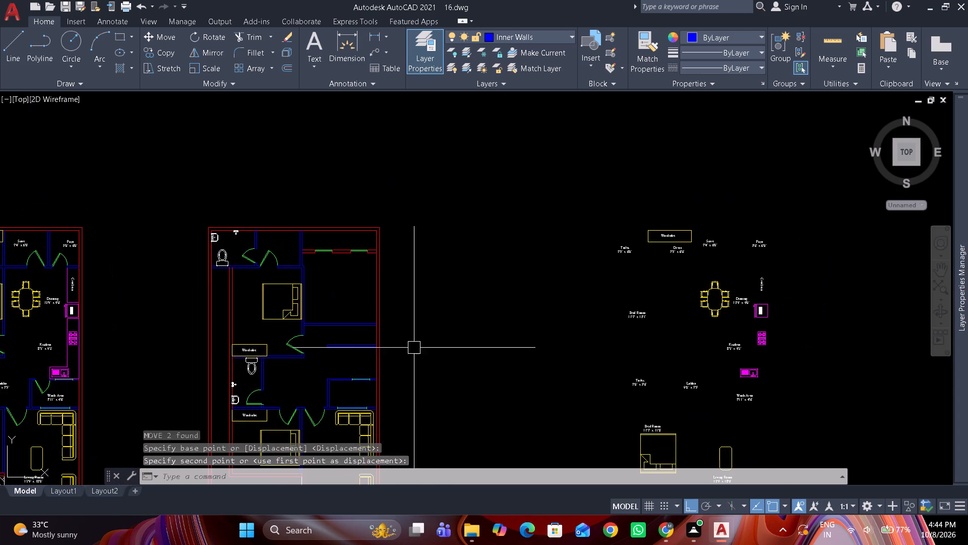
scroll(385, 342, "up", 2)
left_click(161, 279)
type("co")
key("space")
scroll(176, 258, "up", 2)
left_click(215, 220)
scroll(351, 155, "down", 2)
middle_click_drag(339, 189, 324, 222)
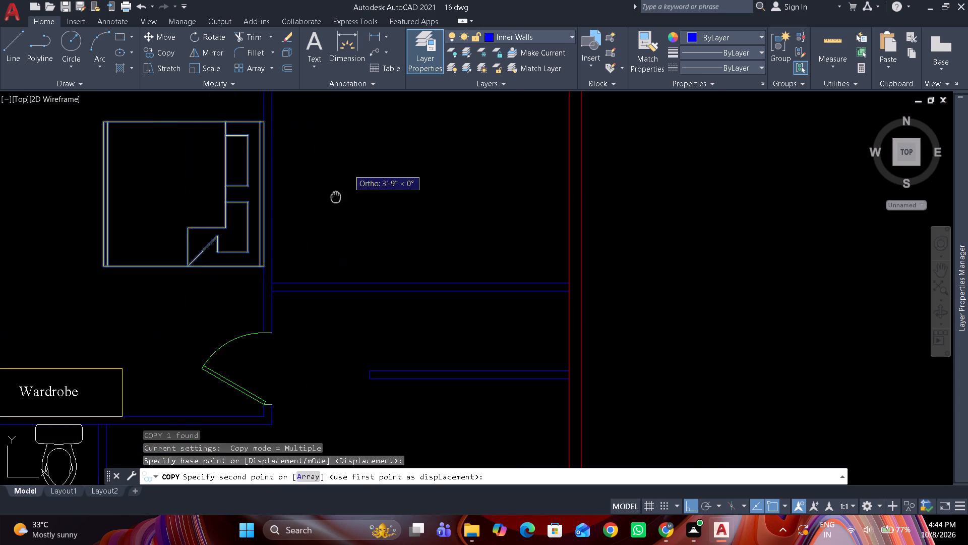
middle_click_drag(324, 222, 288, 322)
left_click(520, 261)
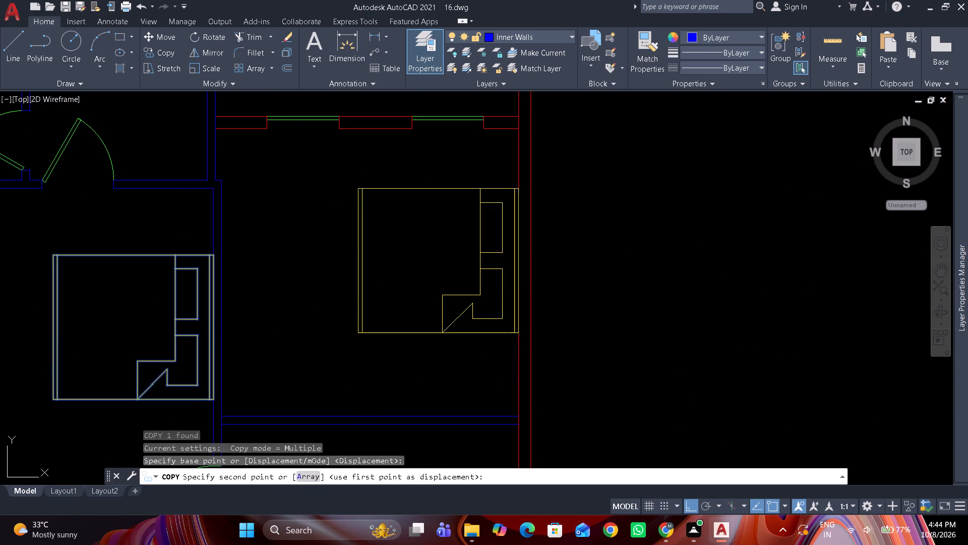
key("Escape")
Nudge the upper-right room's bed slightly up along the outer wall.
scroll(487, 276, "down", 2)
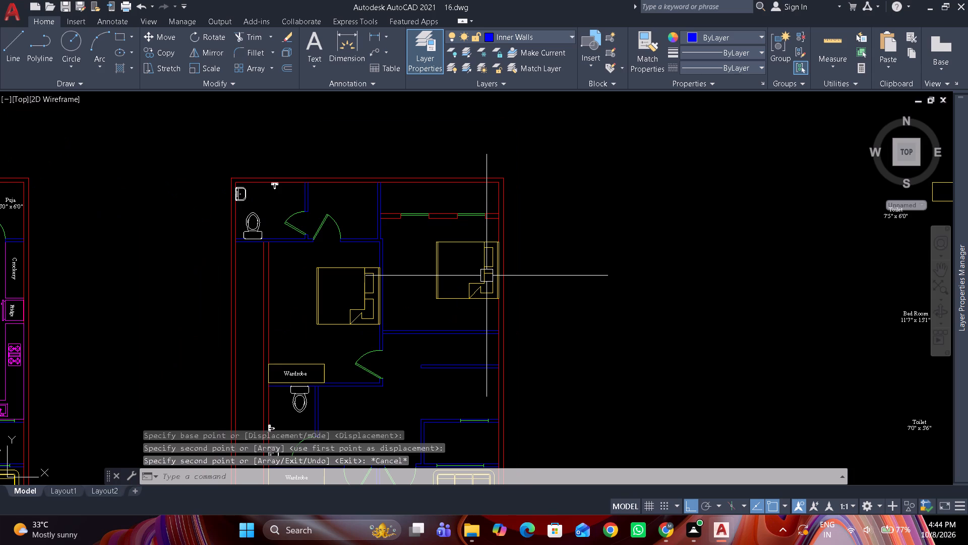
left_click(487, 262)
scroll(485, 256, "up", 2)
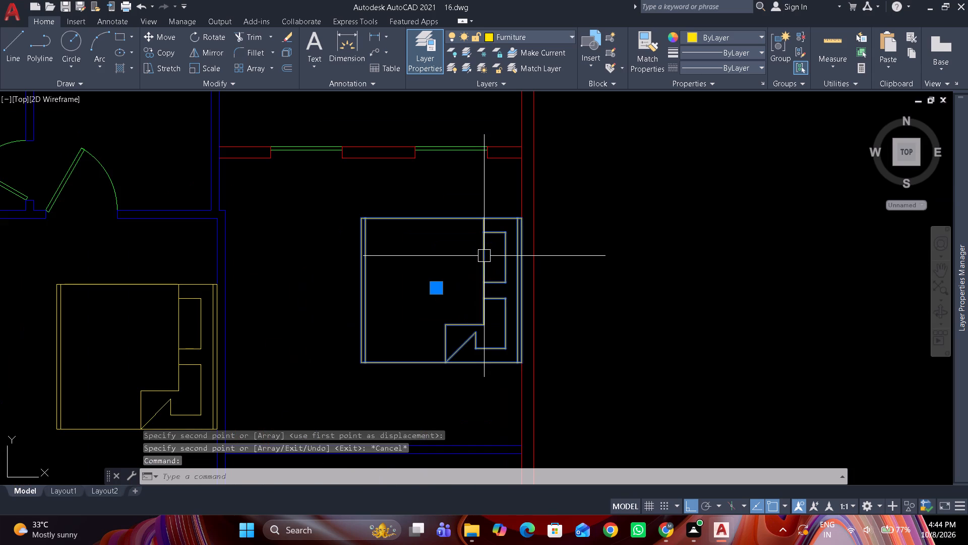
key("ctrl+Up")
key("ctrl+Up")
key("ctrl+Up")
key("ctrl+Up")
key("ctrl+Up")
key("ctrl+Up")
key("ctrl+Up")
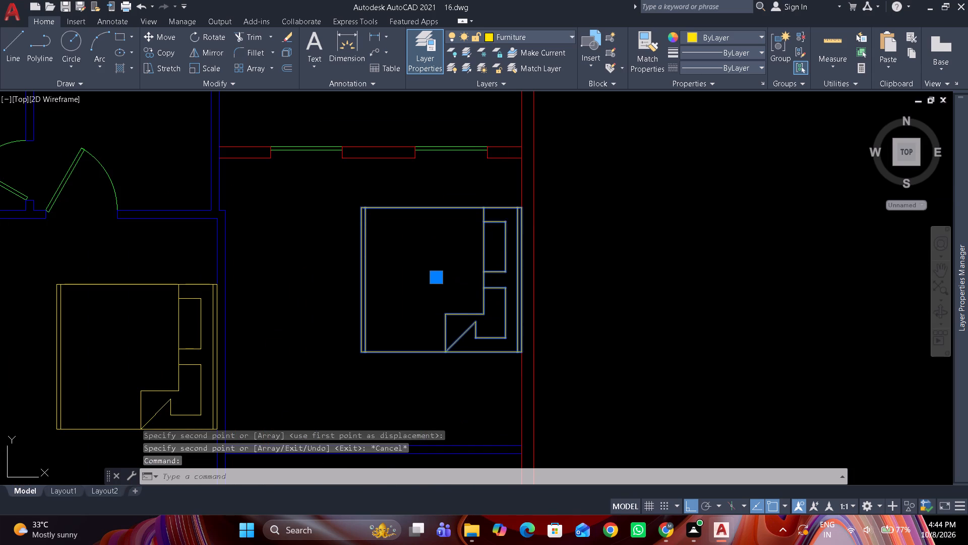
key("ctrl+Up")
key("ctrl+Up")
key("Escape")
Move the wardrobe and label above the spare Dress text into the upper-right room's bottom-right corner, against the outer wall.
scroll(635, 218, "down", 1)
middle_click_drag(635, 218, 403, 258)
scroll(406, 259, "down", 1)
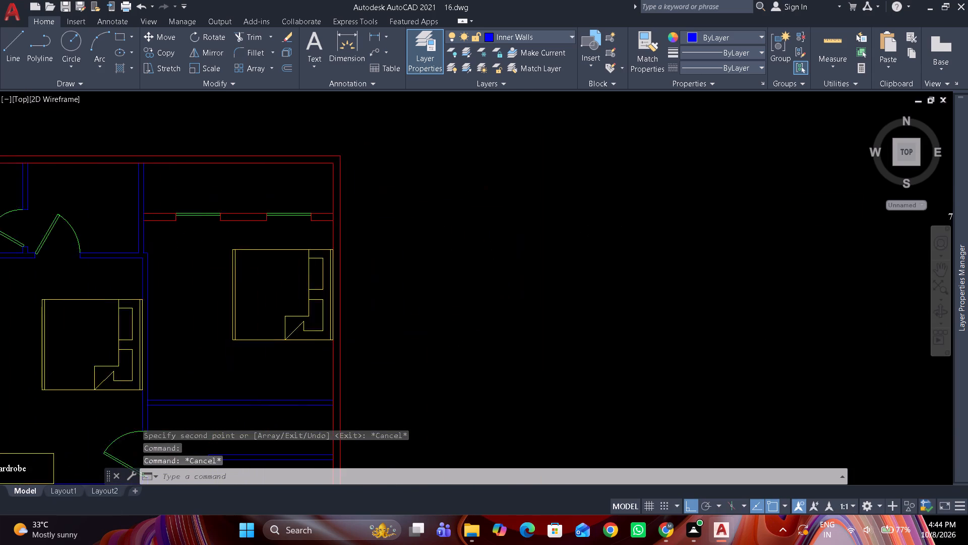
scroll(414, 259, "down", 1)
scroll(678, 229, "up", 4)
left_click_drag(697, 238, 585, 240)
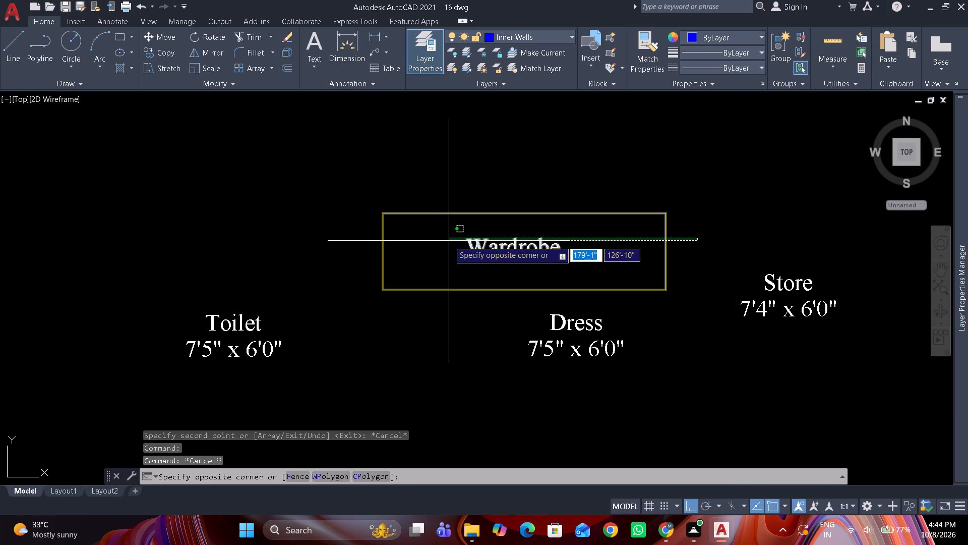
key("grave")
key("Escape")
left_click(499, 247)
left_click_drag(532, 245, 546, 248)
left_click_drag(593, 266, 544, 206)
left_click(534, 178)
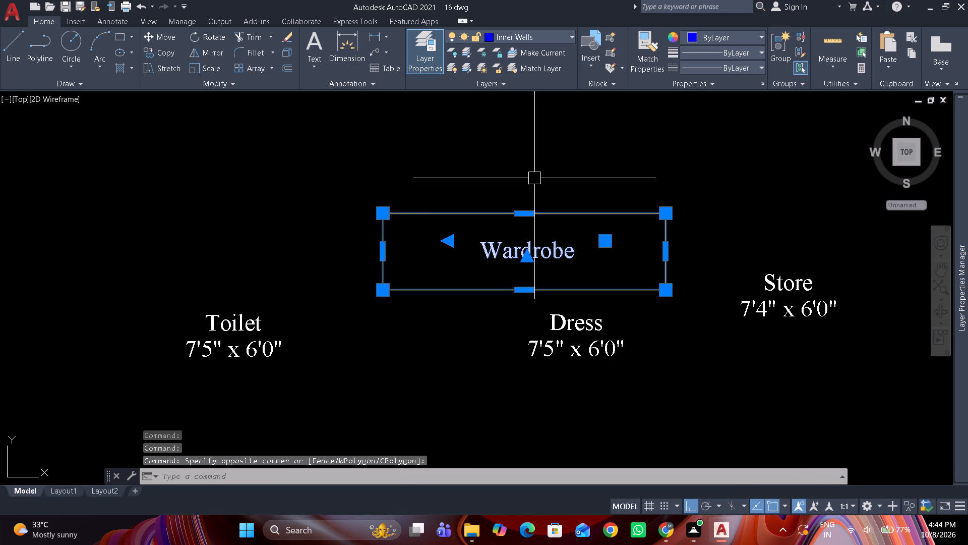
key("m")
key("space")
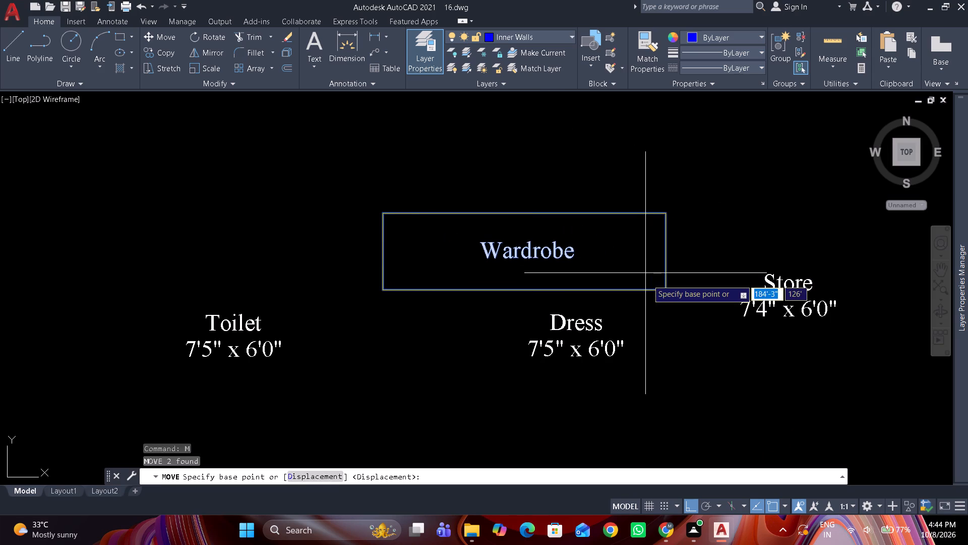
left_click(660, 289)
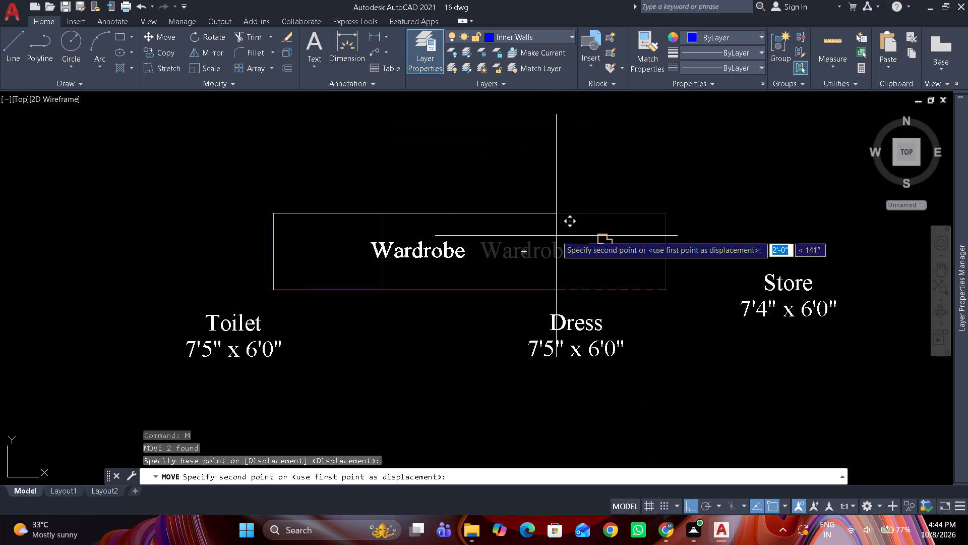
scroll(556, 236, "down", 3)
middle_click_drag(556, 236, 688, 193)
scroll(228, 338, "up", 2)
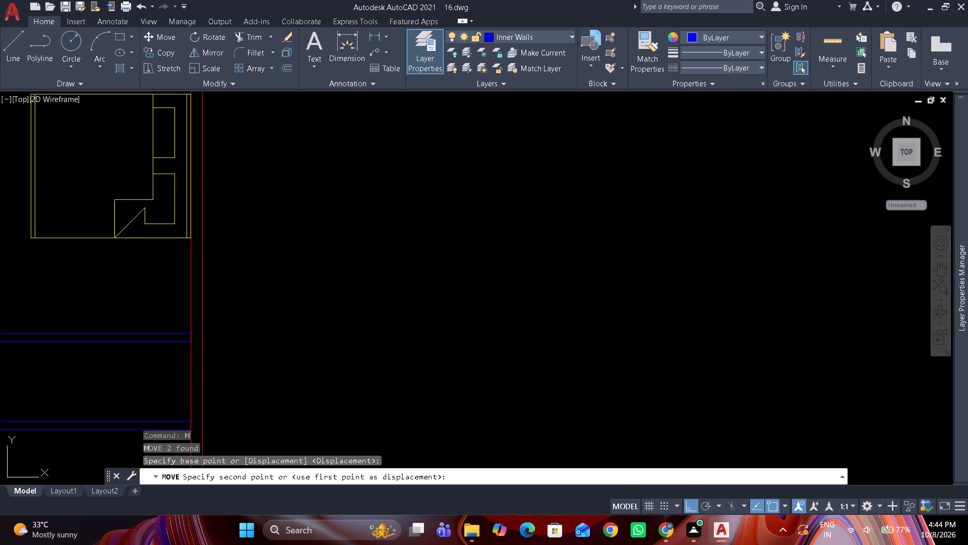
scroll(228, 338, "up", 1)
left_click(170, 333)
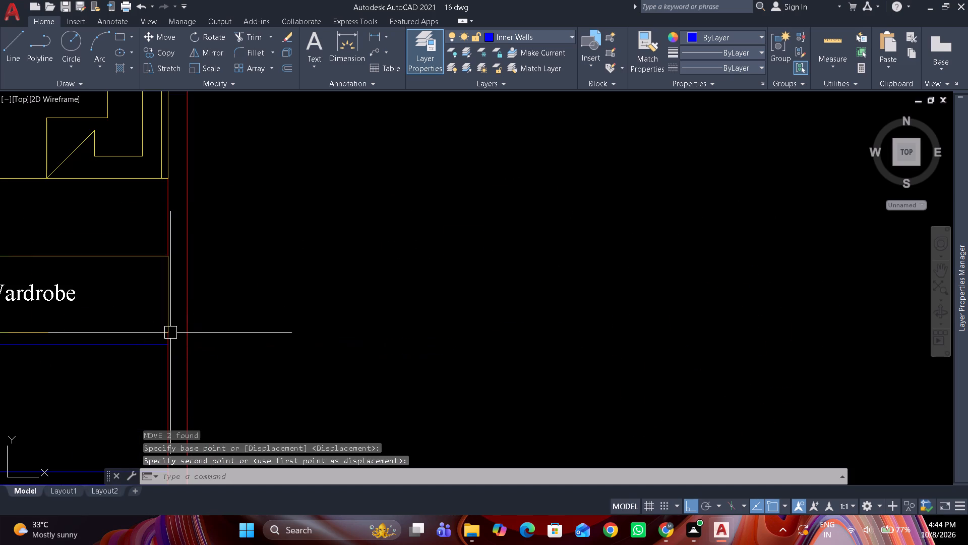
Examine the furnished first floor plan against the ground floor plan and the remaining spare furniture and labels.
scroll(280, 262, "down", 2)
middle_click_drag(284, 263, 397, 247)
scroll(396, 247, "down", 2)
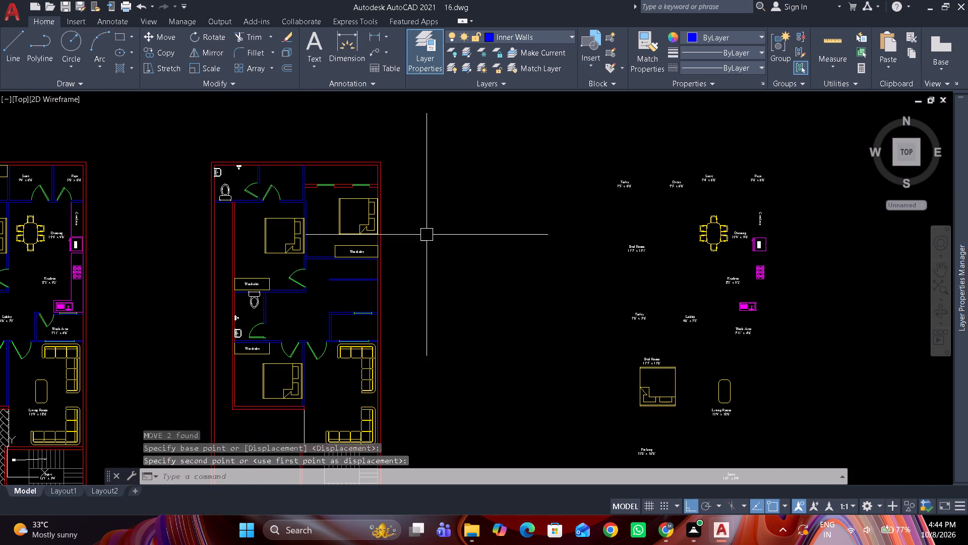
scroll(383, 312, "up", 1)
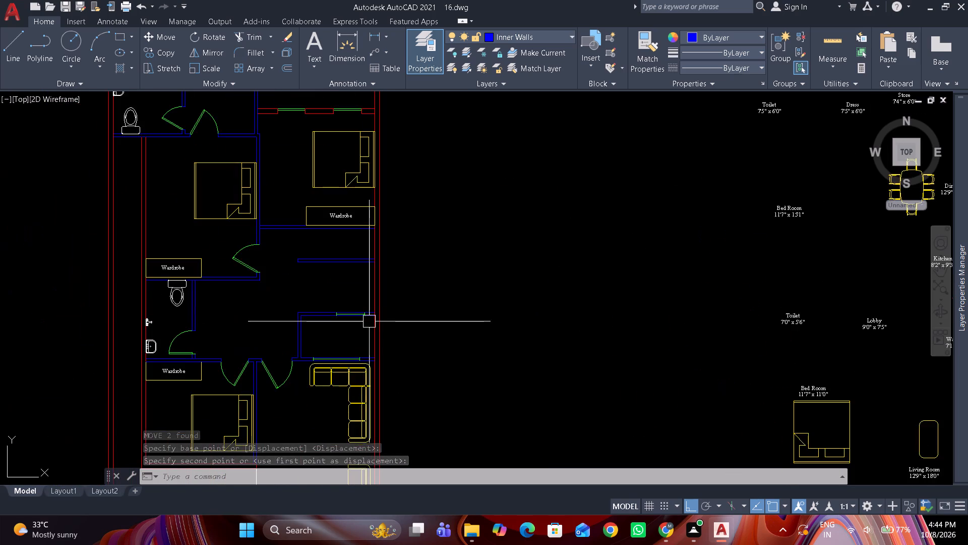
scroll(368, 323, "up", 1)
scroll(314, 276, "up", 1)
middle_click_drag(315, 275, 523, 279)
scroll(523, 279, "down", 4)
scroll(317, 282, "up", 1)
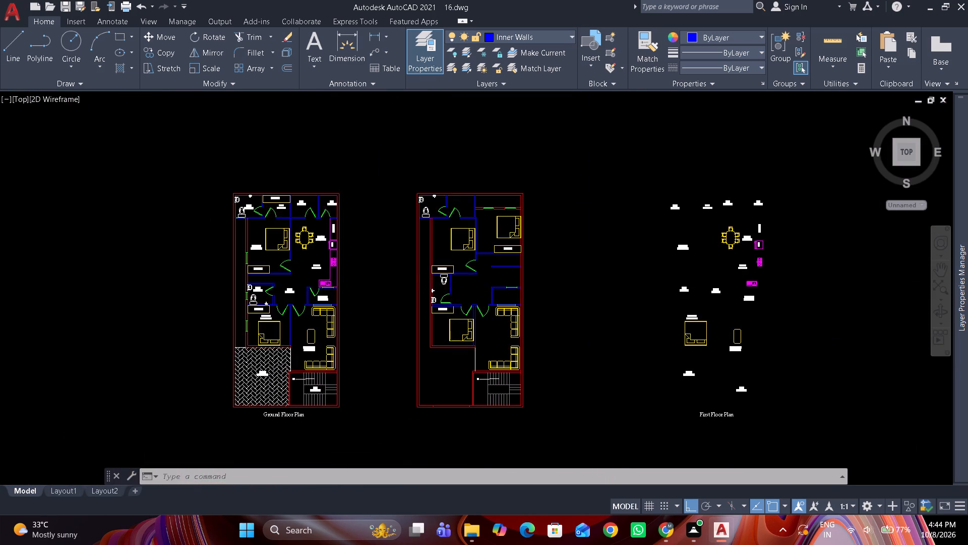
Copy the ground floor's L-shaped kitchen counter outline into the first floor plan, above the small room below the kitchen space.
scroll(316, 282, "up", 2)
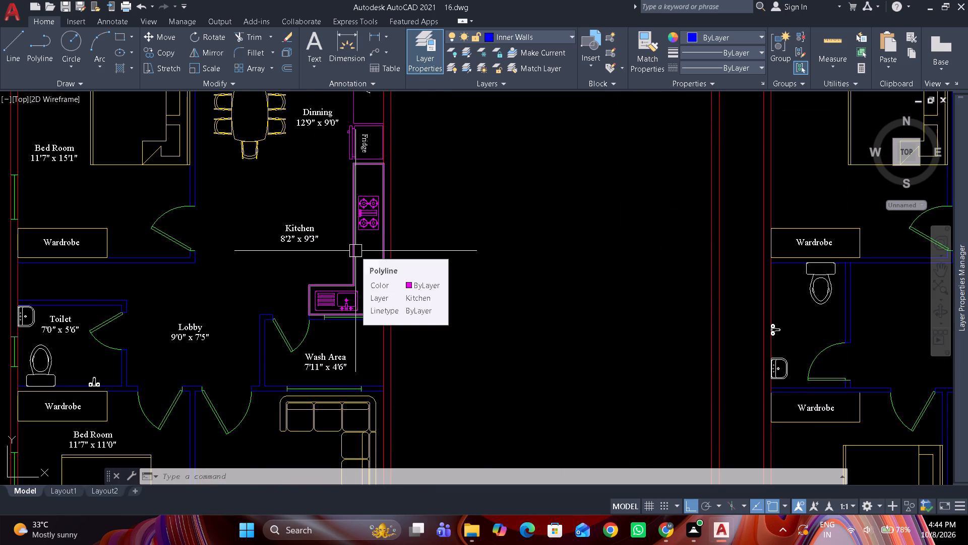
left_click(355, 251)
key("c")
key("o")
key("space")
scroll(318, 325, "up", 1)
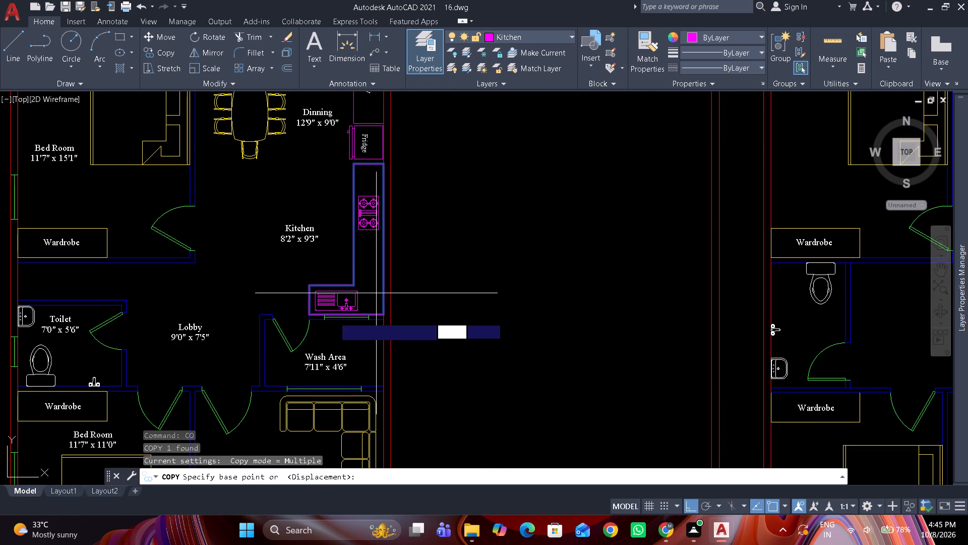
scroll(315, 327, "up", 2)
left_click(285, 286)
scroll(517, 249, "down", 4)
middle_click_drag(496, 254, 372, 279)
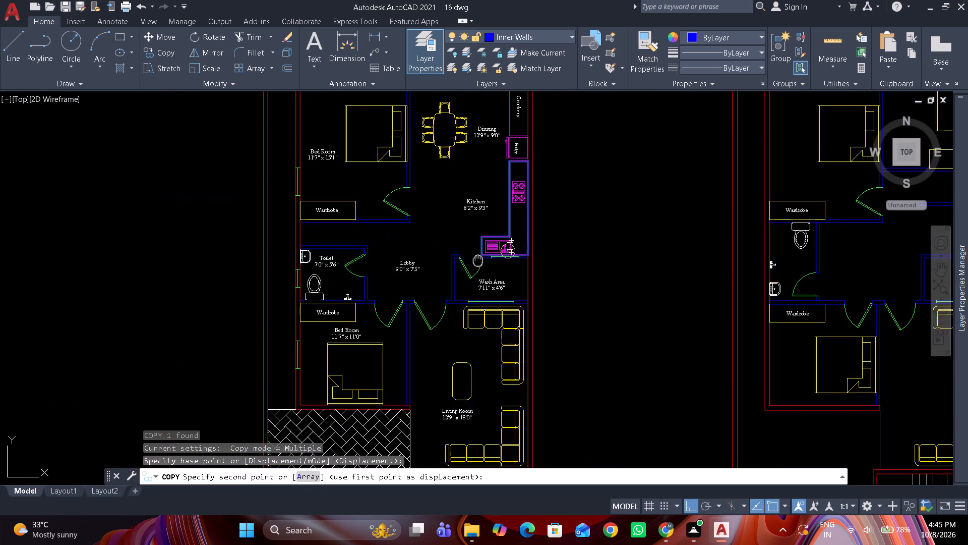
middle_click_drag(372, 279, 139, 303)
scroll(542, 289, "up", 2)
scroll(612, 289, "up", 1)
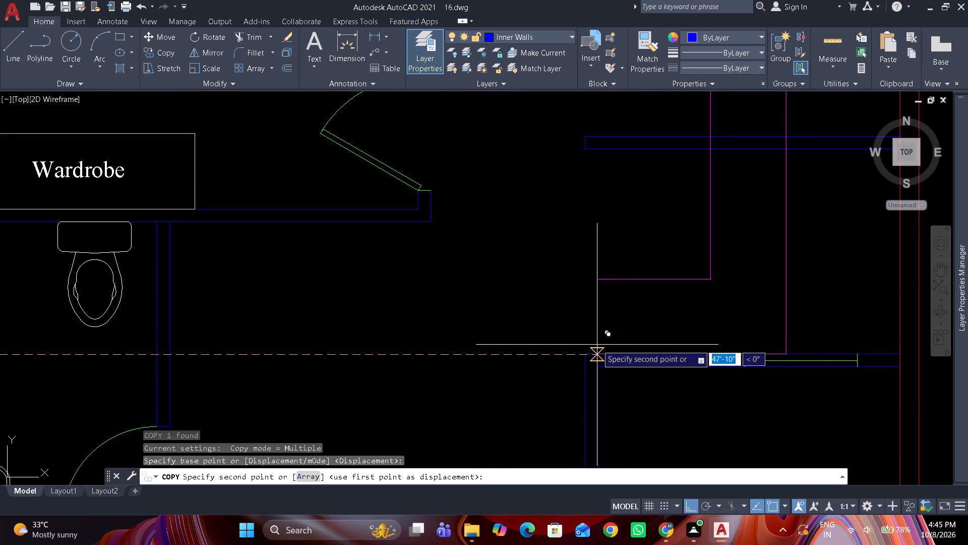
left_click(695, 330)
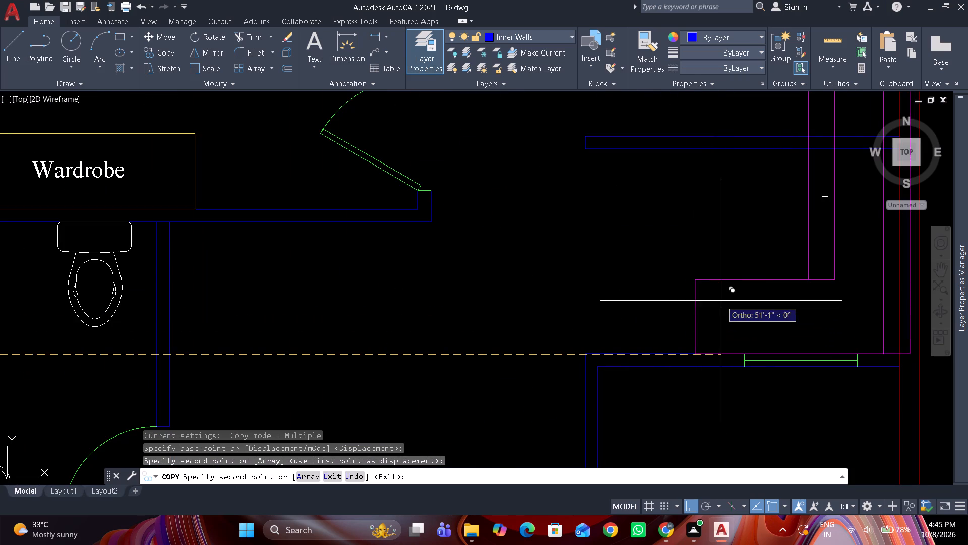
key("Escape")
Move the copied counter so its bottom-right corner meets the outer wall's inner face at the partition wall.
left_click(710, 279)
middle_click_drag(749, 301, 501, 301)
scroll(615, 336, "up", 2)
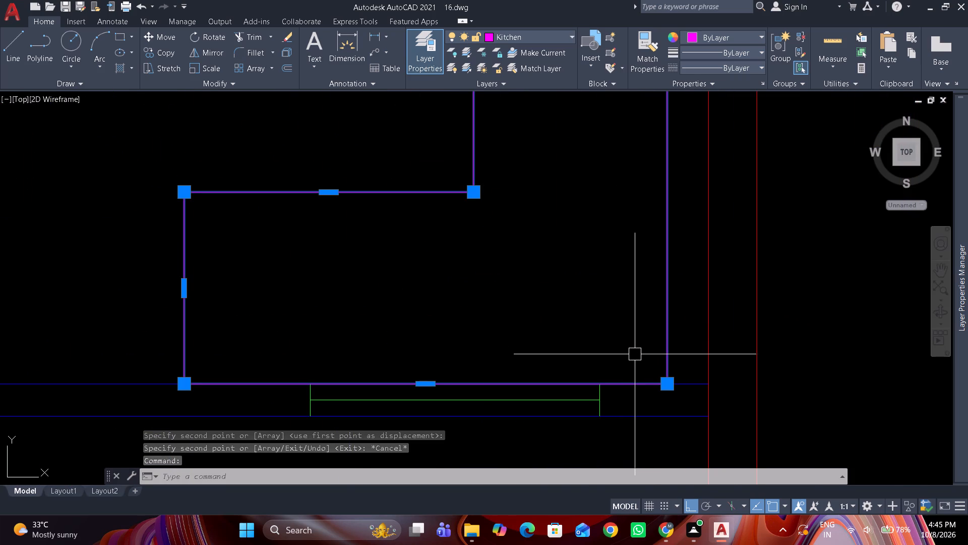
key("m")
key("space")
left_click(673, 385)
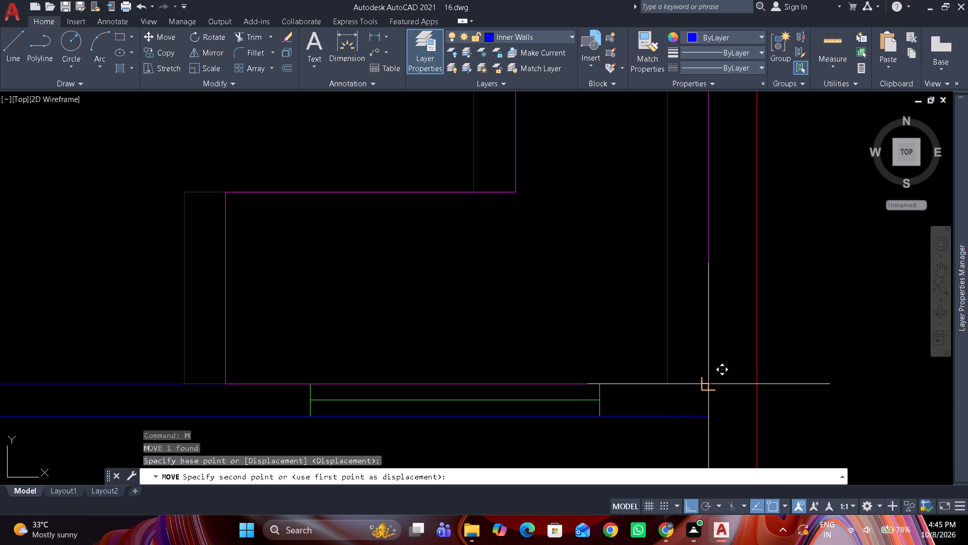
left_click(707, 390)
Shorten the counter's long vertical leg so its top edge meets the underside of the kitchen's upper partition wall.
scroll(685, 339, "down", 3)
left_click(644, 278)
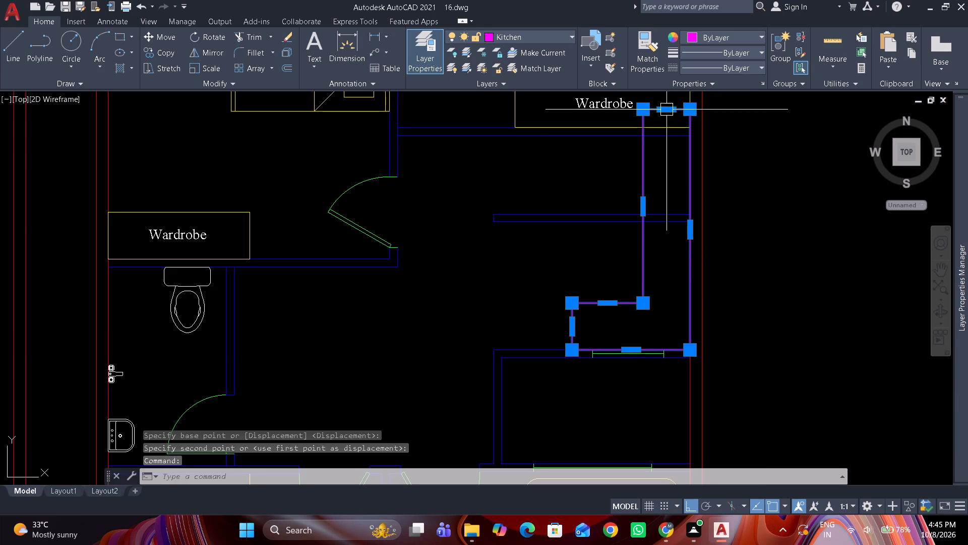
left_click_drag(666, 107, 666, 122)
left_click(665, 221)
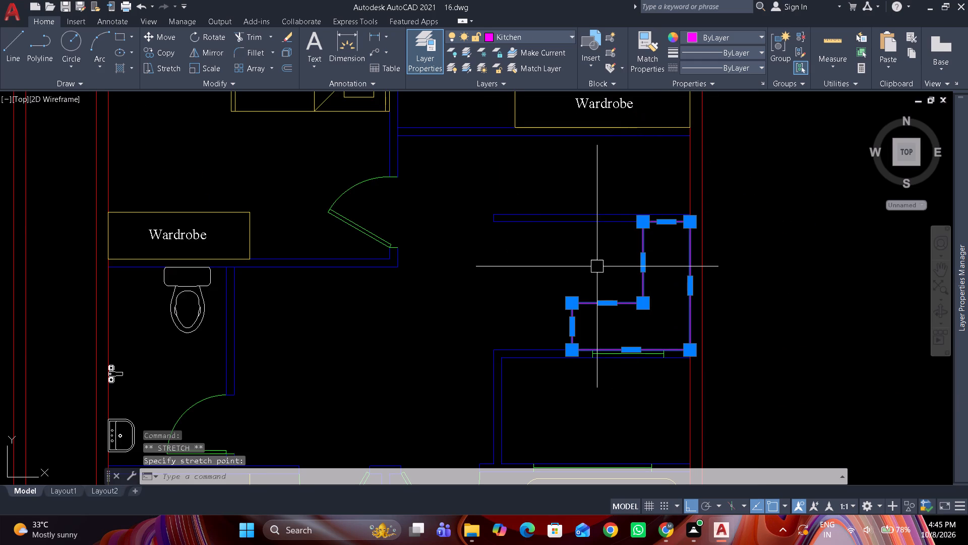
scroll(581, 302, "up", 1)
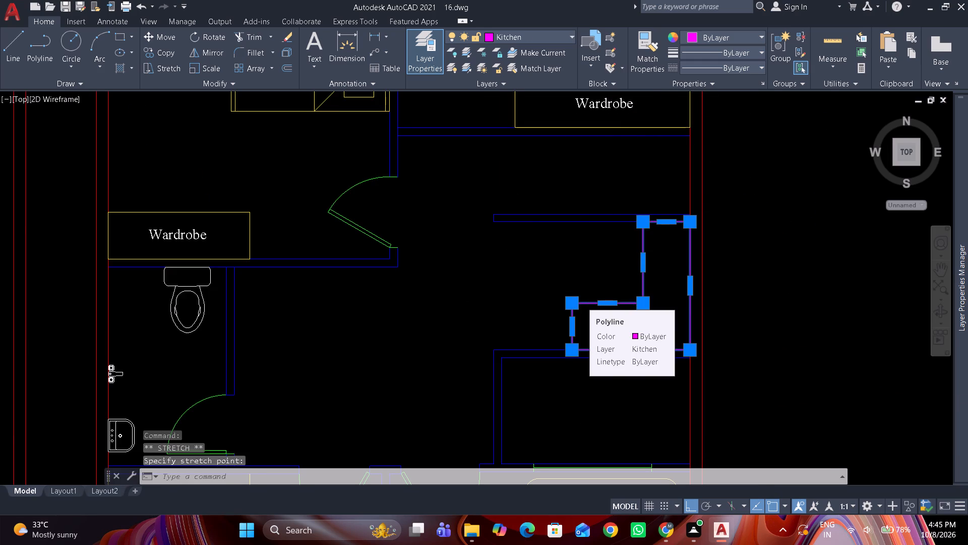
scroll(581, 302, "up", 1)
key("Escape")
Copy the ground floor kitchen's four-burner stove onto the vertical leg of the first floor counter.
scroll(591, 248, "down", 4)
middle_click_drag(531, 256, 637, 262)
scroll(391, 282, "up", 2)
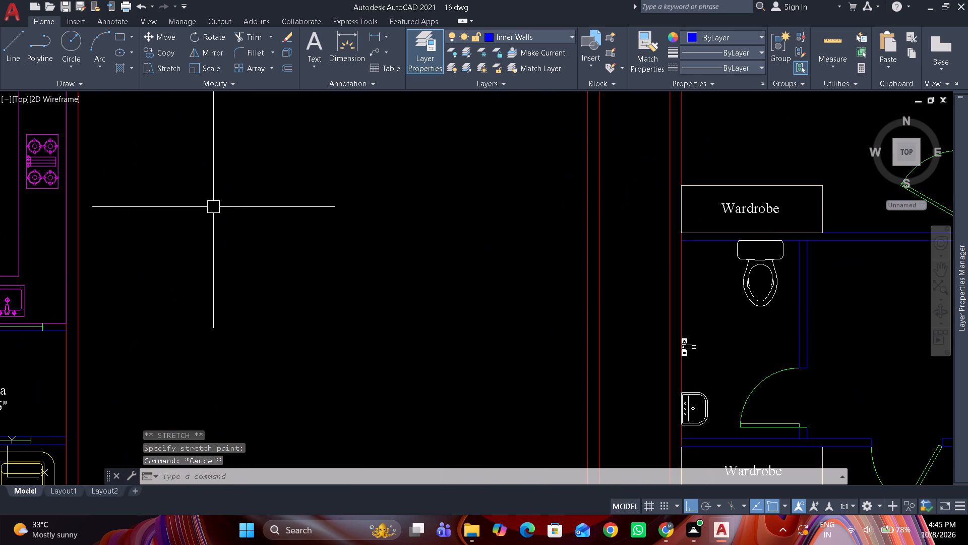
left_click(43, 160)
key("c")
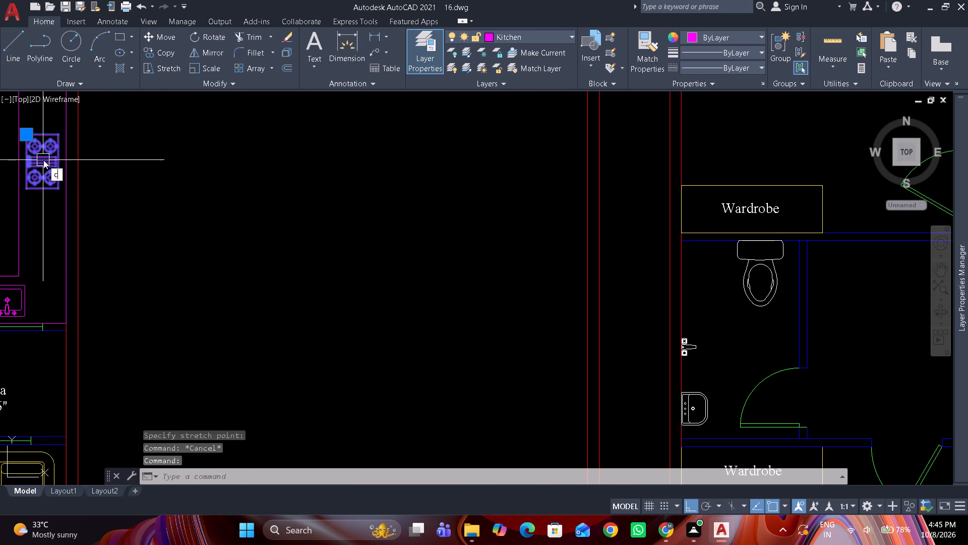
type("o")
key("space")
left_click(37, 161)
middle_click_drag(266, 198, 0, 240)
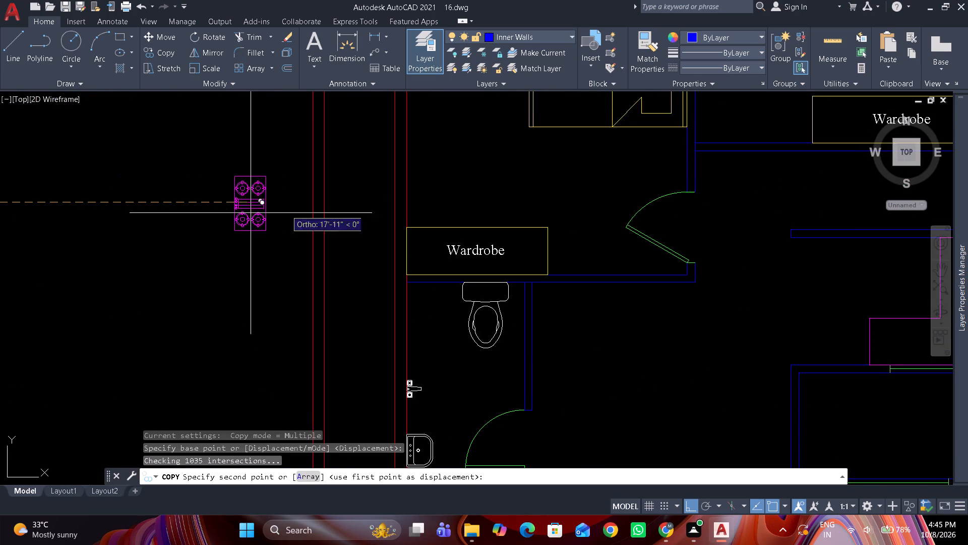
middle_click_drag(614, 205, 220, 230)
scroll(582, 299, "up", 1)
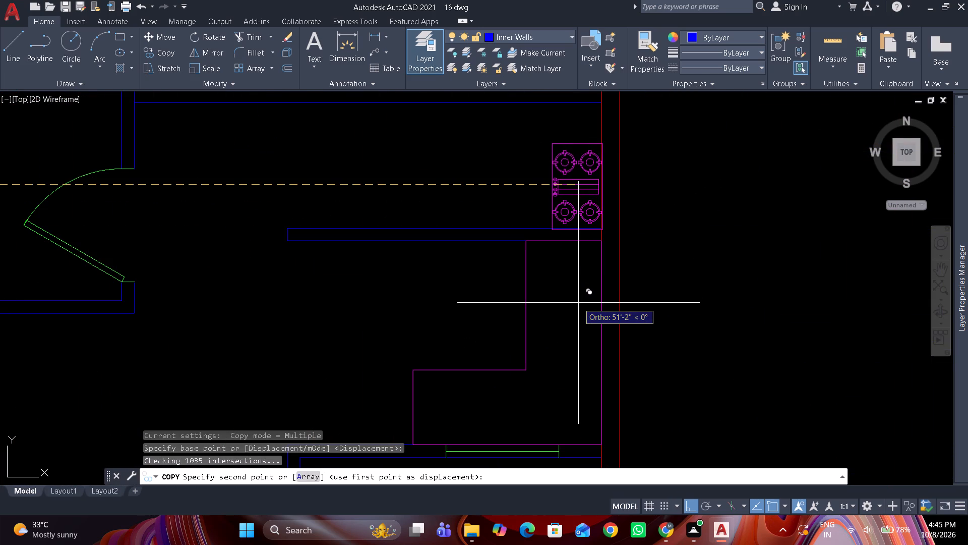
key("F8")
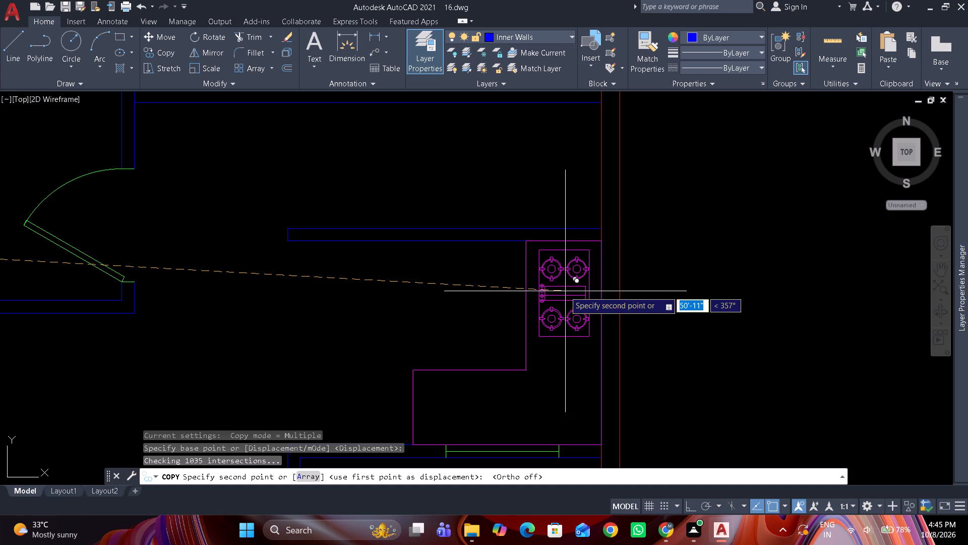
left_click(562, 297)
key("Escape")
Copy the ground floor kitchen's sink onto the horizontal leg of the first floor counter, above the window.
scroll(465, 302, "down", 3)
middle_click_drag(465, 302, 595, 267)
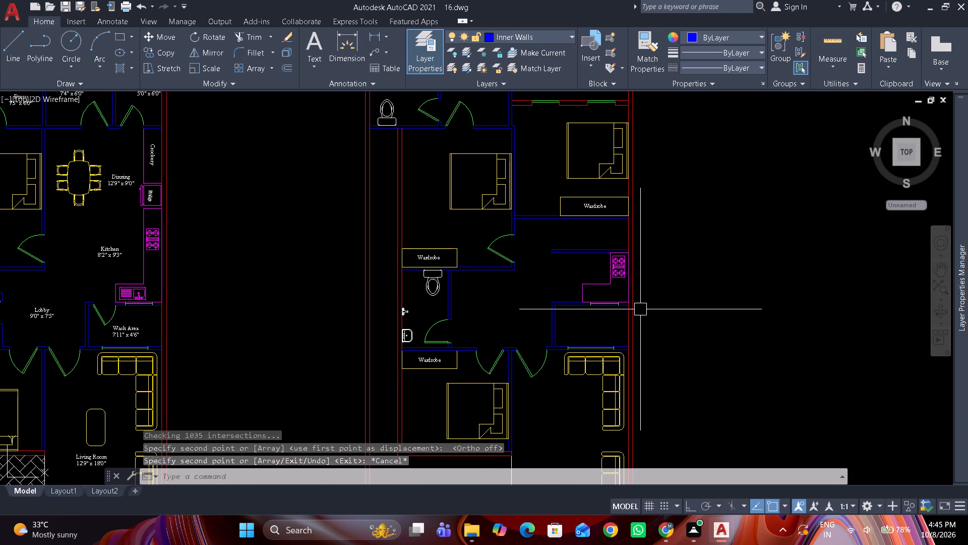
scroll(645, 303, "up", 3)
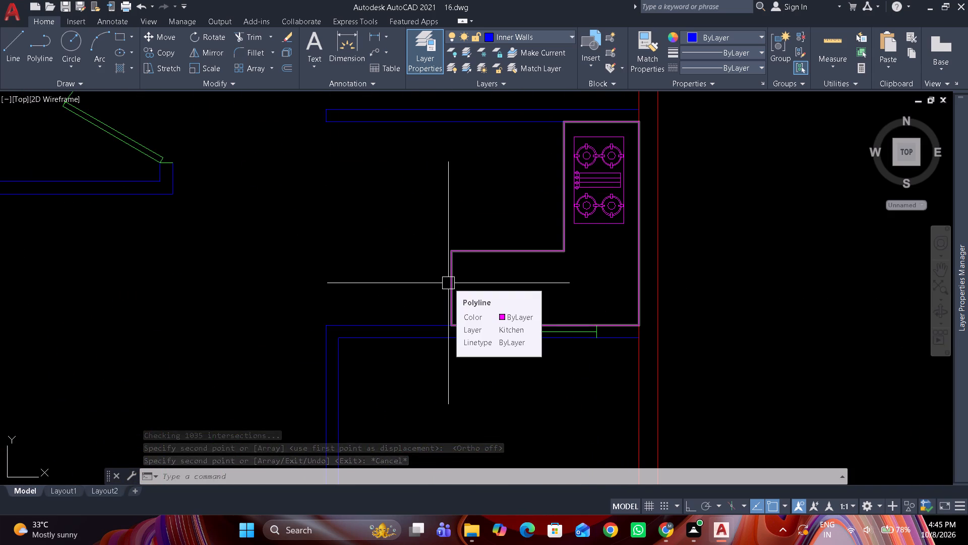
scroll(366, 275, "down", 3)
middle_click_drag(366, 275, 641, 258)
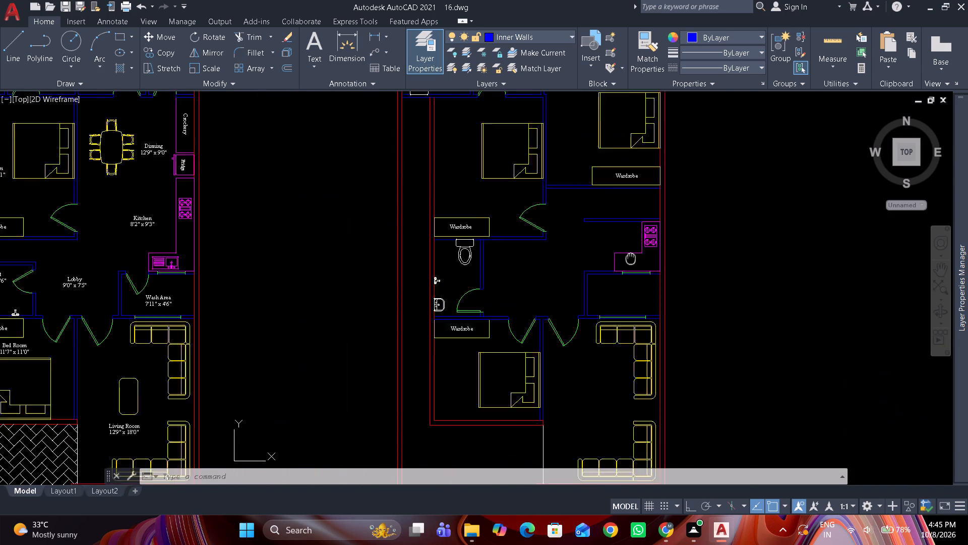
middle_click_drag(641, 258, 680, 258)
scroll(290, 253, "up", 2)
left_click_drag(218, 274, 214, 274)
key("space")
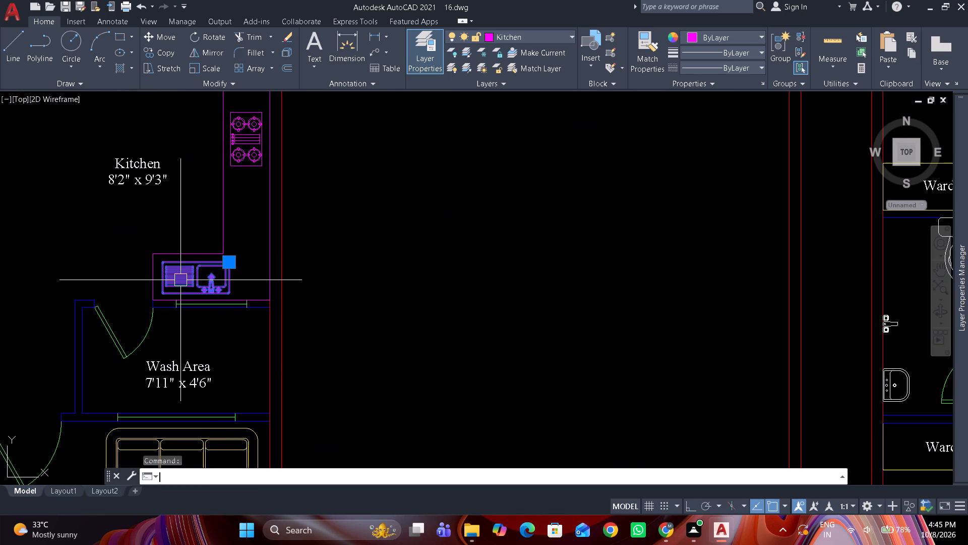
left_click(188, 278)
middle_click_drag(444, 276, 79, 280)
middle_click_drag(697, 272, 166, 282)
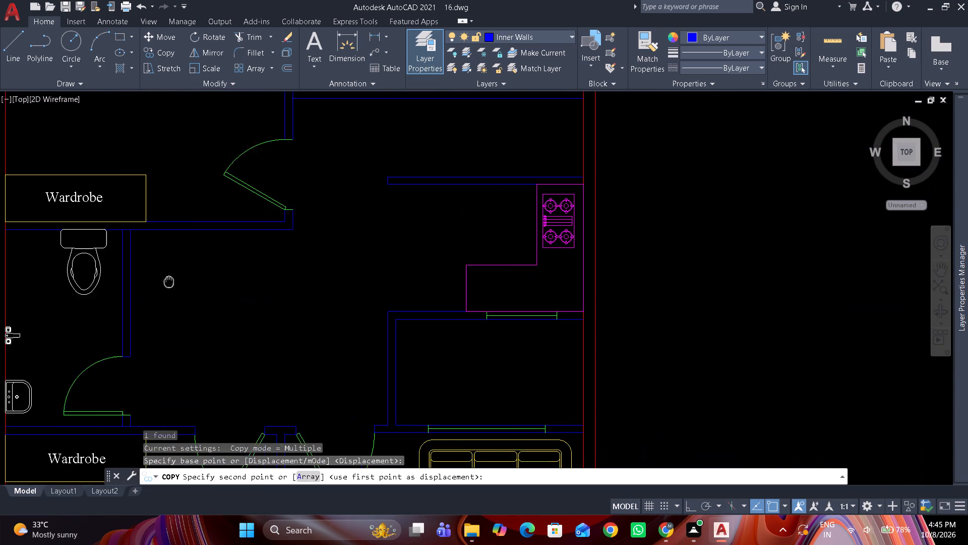
middle_click_drag(166, 282, 163, 282)
scroll(461, 290, "up", 1)
scroll(526, 296, "up", 1)
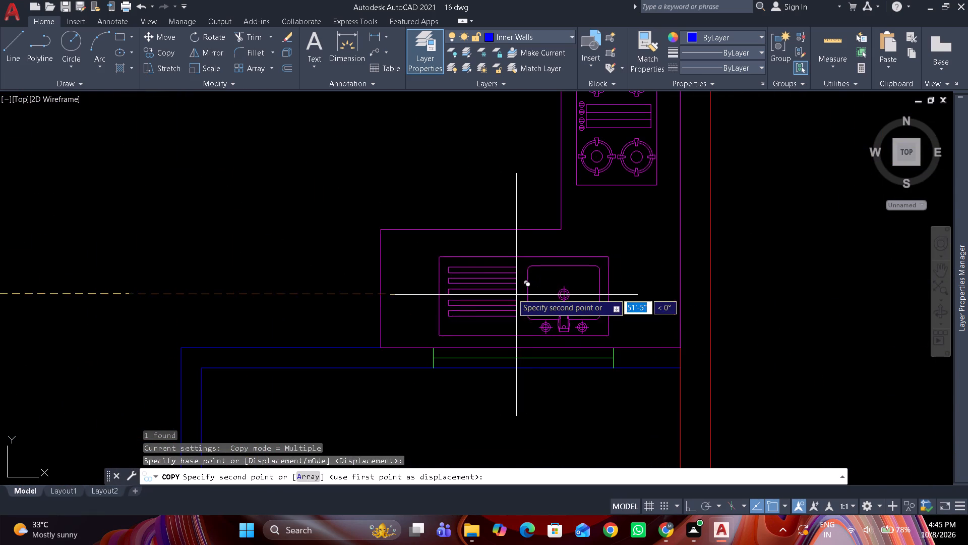
left_click(469, 285)
key("space")
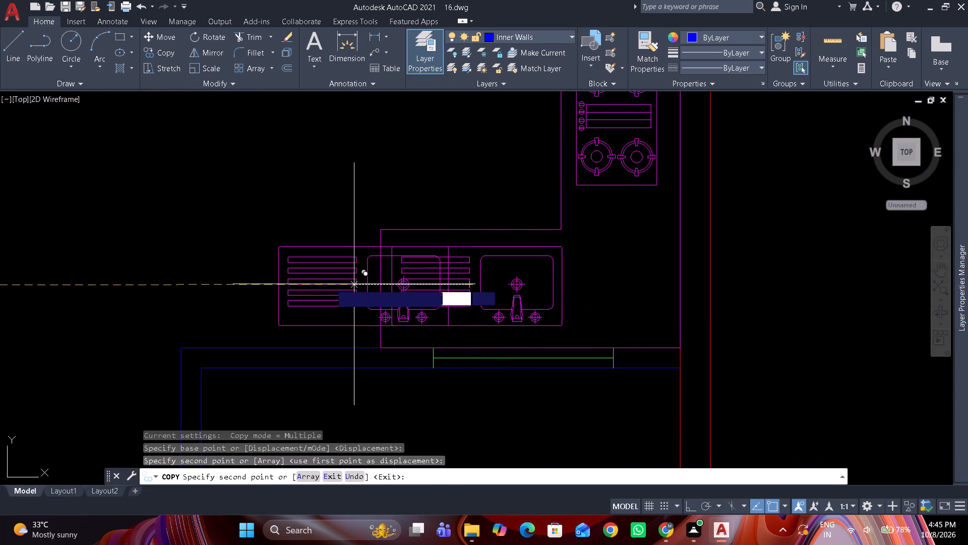
Make a copy of the ground floor fridge and its label rotated 270° about the midpoint of the fridge's back edge.
scroll(317, 285, "down", 3)
middle_click_drag(318, 286, 534, 313)
scroll(478, 304, "down", 2)
scroll(54, 217, "up", 2)
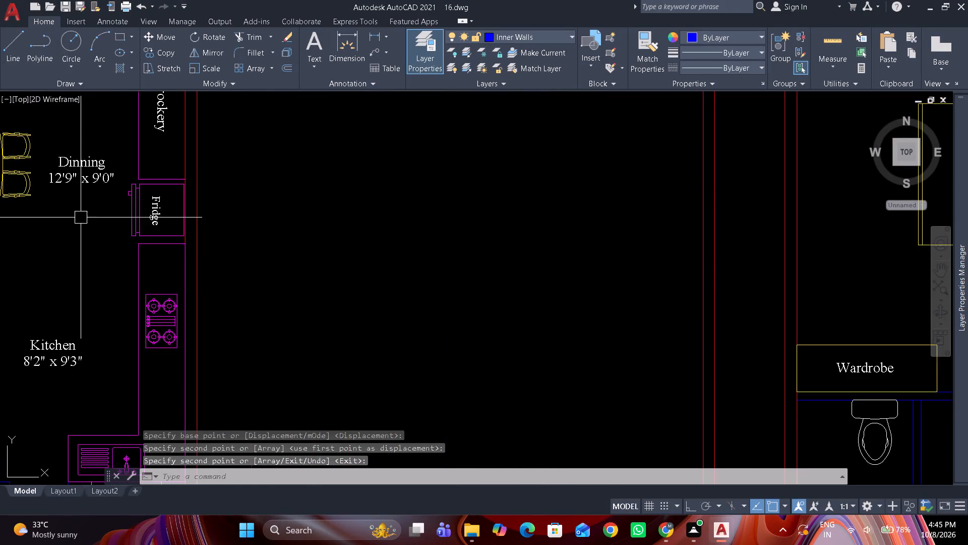
scroll(134, 209, "up", 2)
left_click_drag(241, 196, 195, 196)
left_click(116, 200)
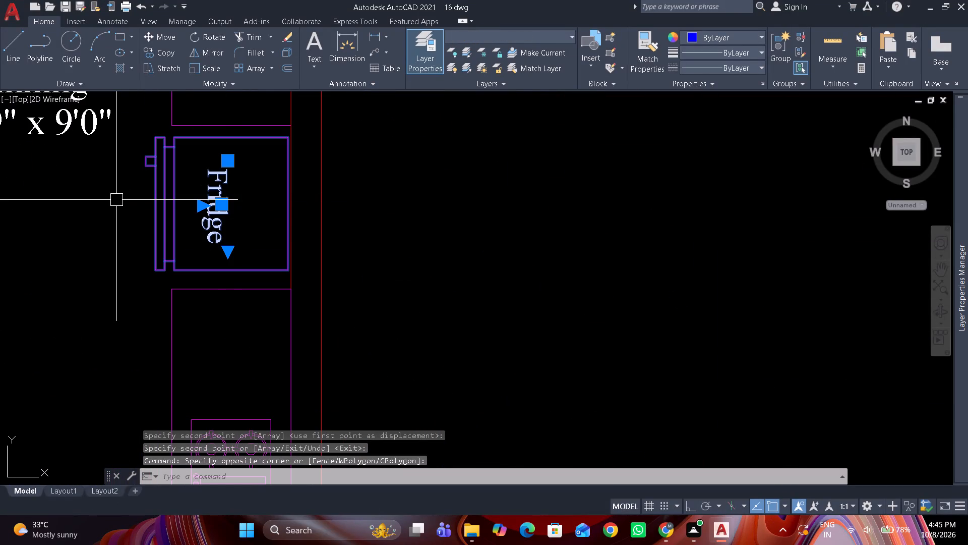
type("ro")
key("space")
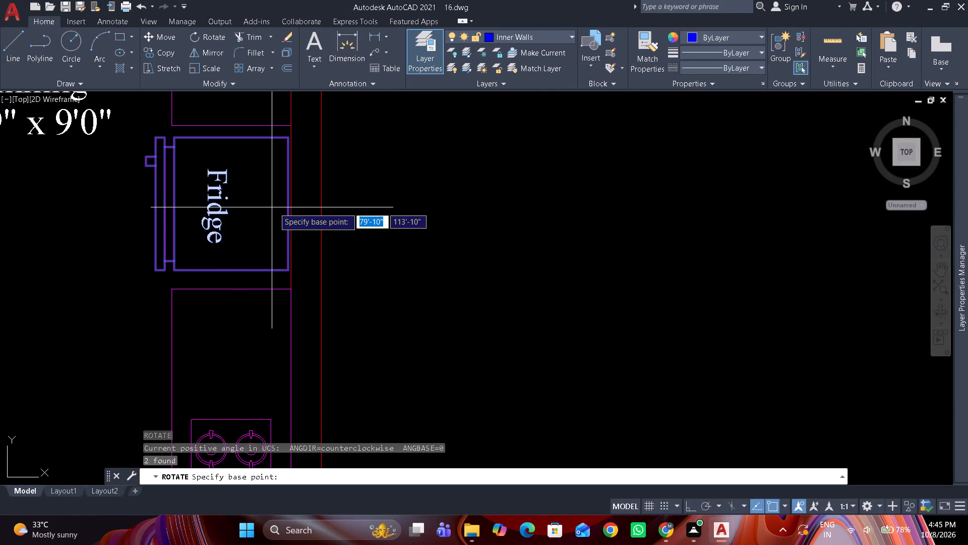
key("F8")
left_click(291, 205)
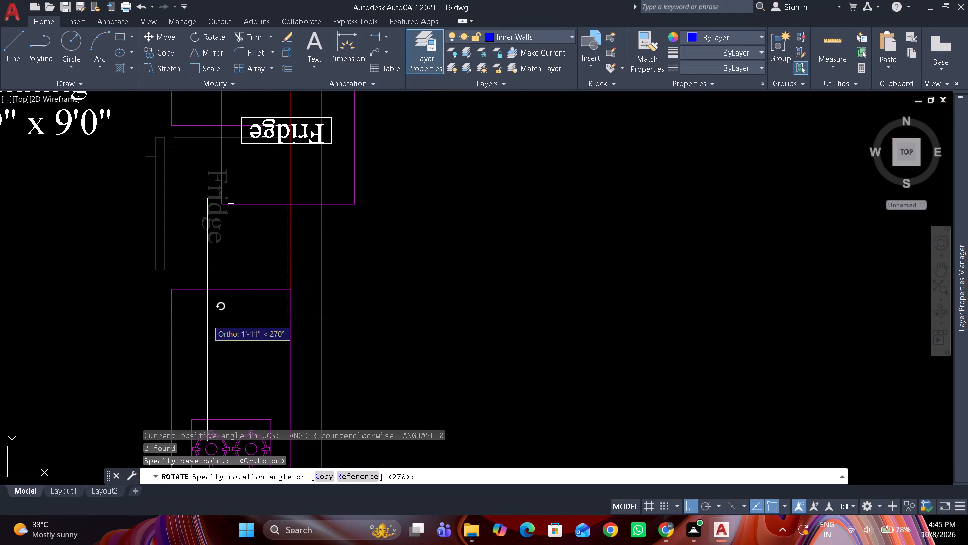
type("c")
key("space")
left_click_drag(209, 333, 216, 331)
Move the rotated fridge and label into the first floor kitchen, beside the sink counter with its back on the lower partition wall.
left_click_drag(259, 200, 259, 195)
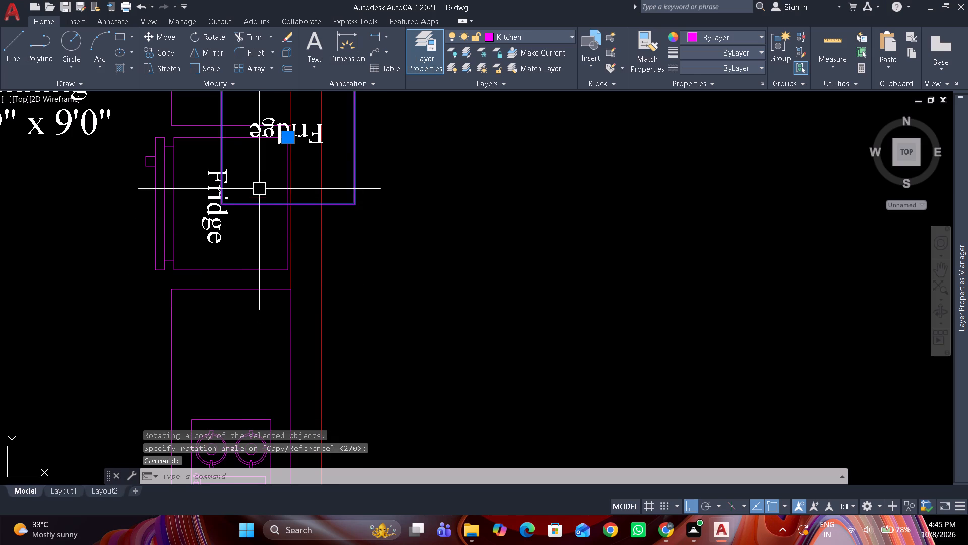
left_click(266, 126)
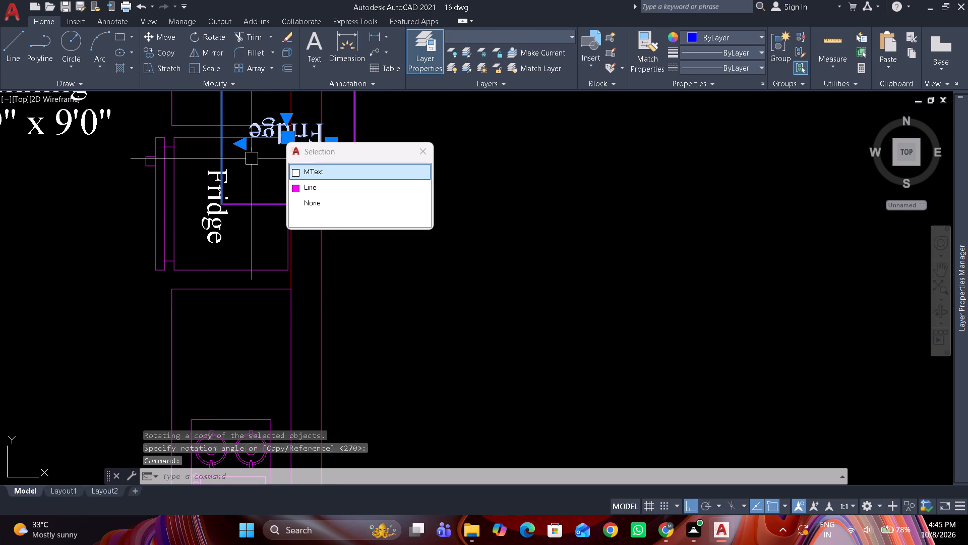
key("space")
type("m")
key("space")
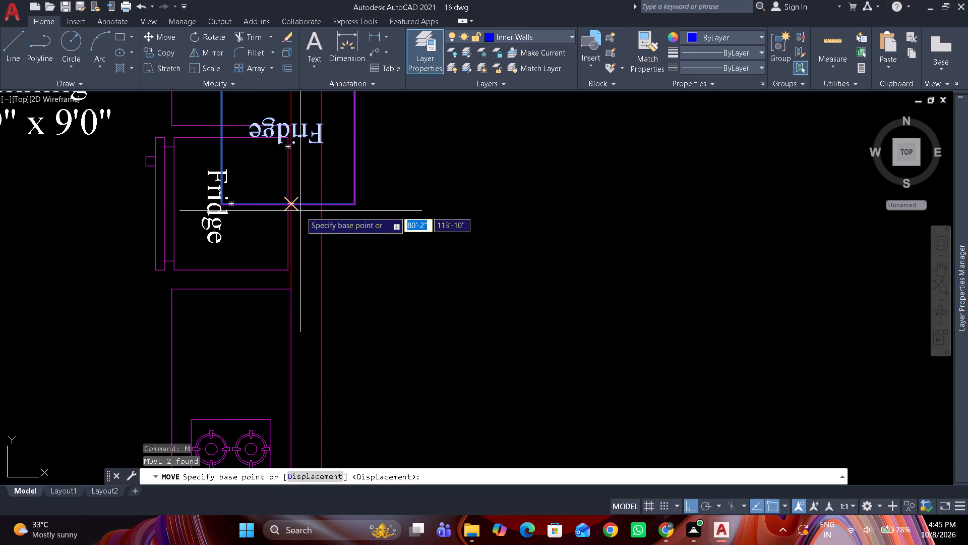
left_click(297, 208)
key("F8")
scroll(475, 225, "down", 2)
middle_click_drag(459, 225, 28, 241)
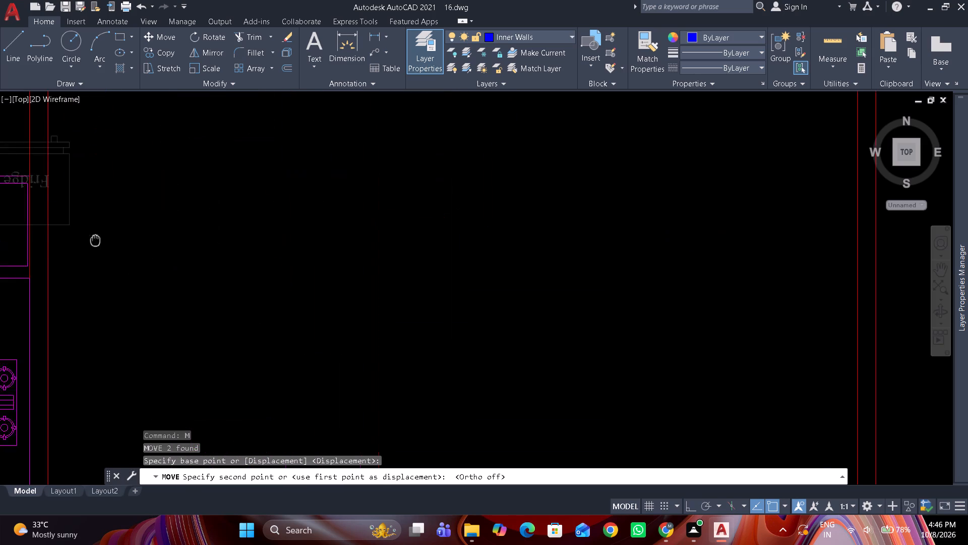
middle_click_drag(28, 241, 0, 243)
scroll(0, 245, "down", 1)
middle_click_drag(542, 335, 232, 318)
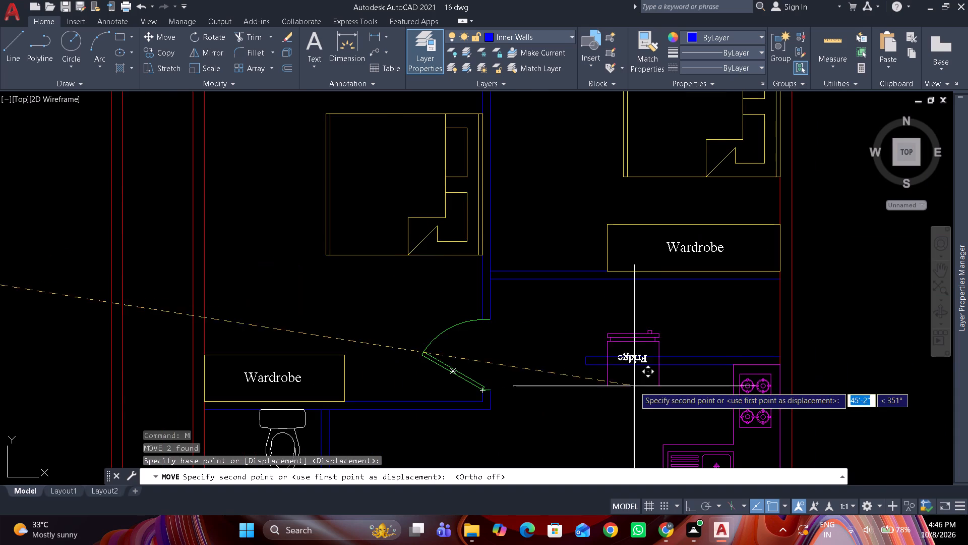
middle_click_drag(631, 381, 571, 246)
scroll(573, 331, "up", 2)
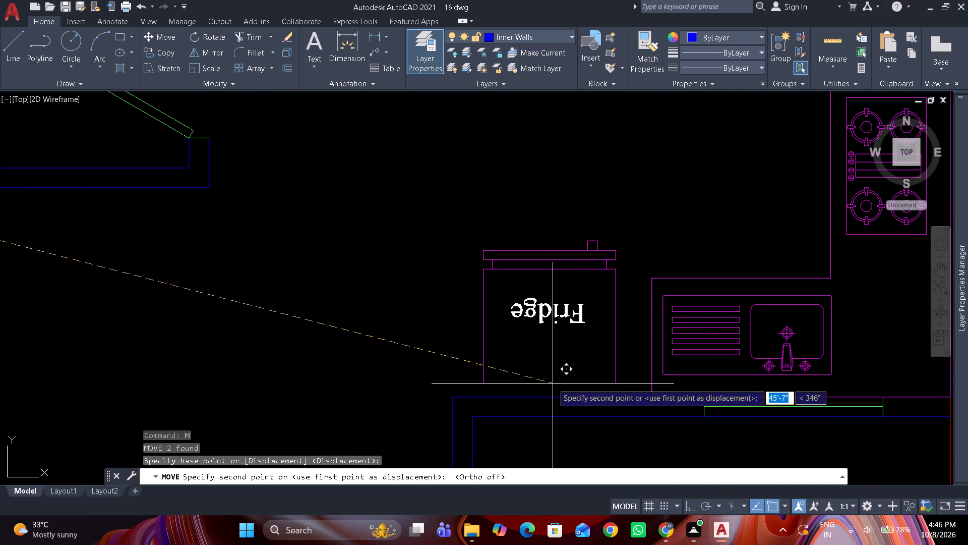
left_click_drag(553, 392, 553, 386)
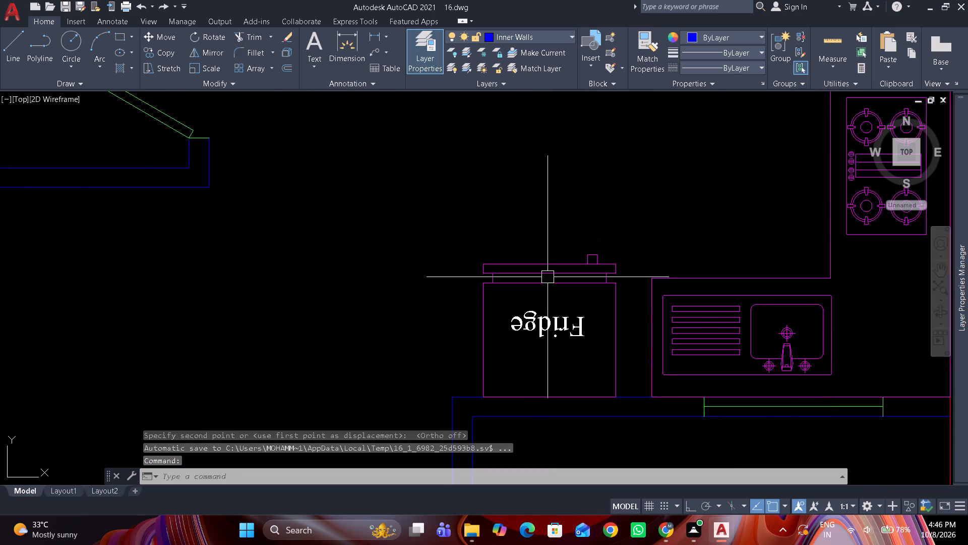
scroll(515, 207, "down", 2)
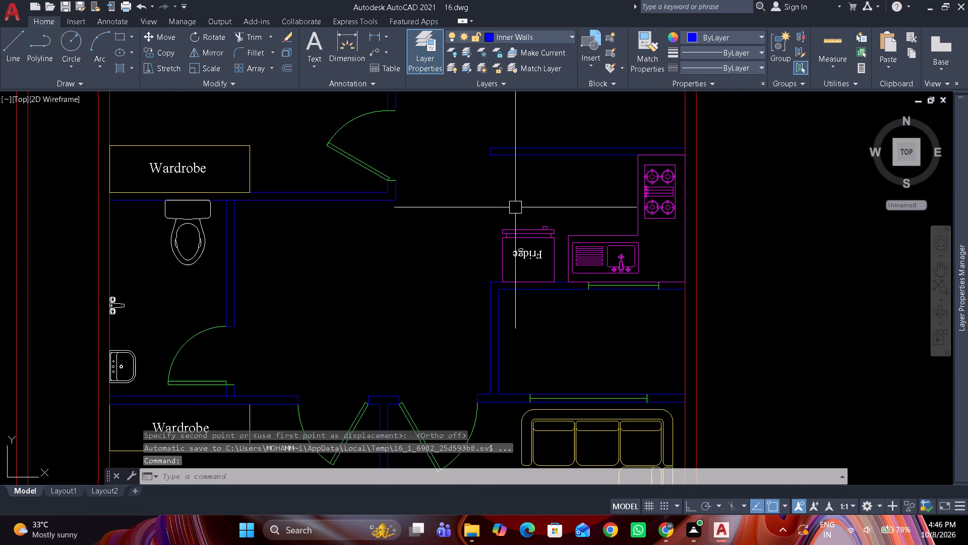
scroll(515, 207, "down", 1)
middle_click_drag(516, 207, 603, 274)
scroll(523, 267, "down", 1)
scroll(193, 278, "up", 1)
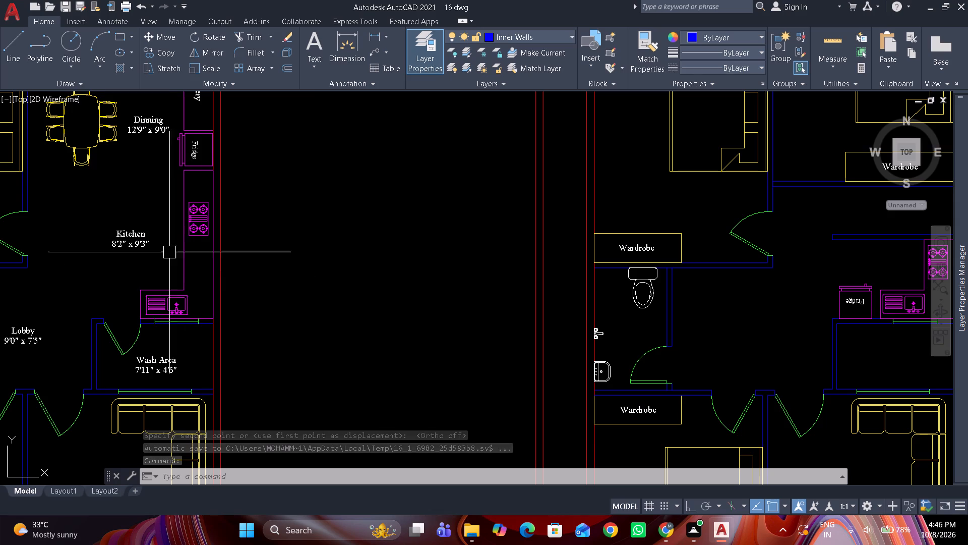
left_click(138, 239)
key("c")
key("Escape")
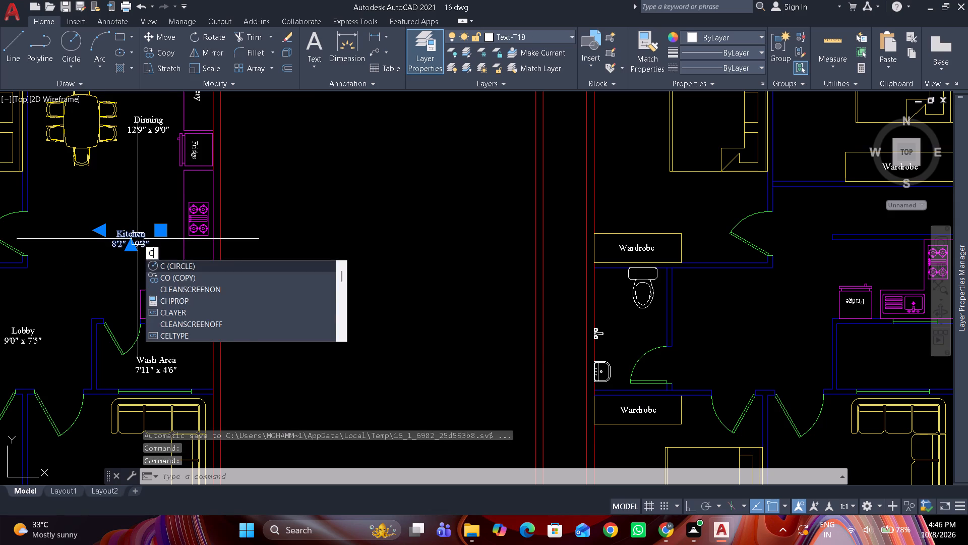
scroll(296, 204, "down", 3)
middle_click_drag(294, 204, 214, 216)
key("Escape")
Erase the spare bed, dining set, fridge with its label, stove and sink from among the loose room labels beside the first floor plan.
scroll(477, 256, "up", 3)
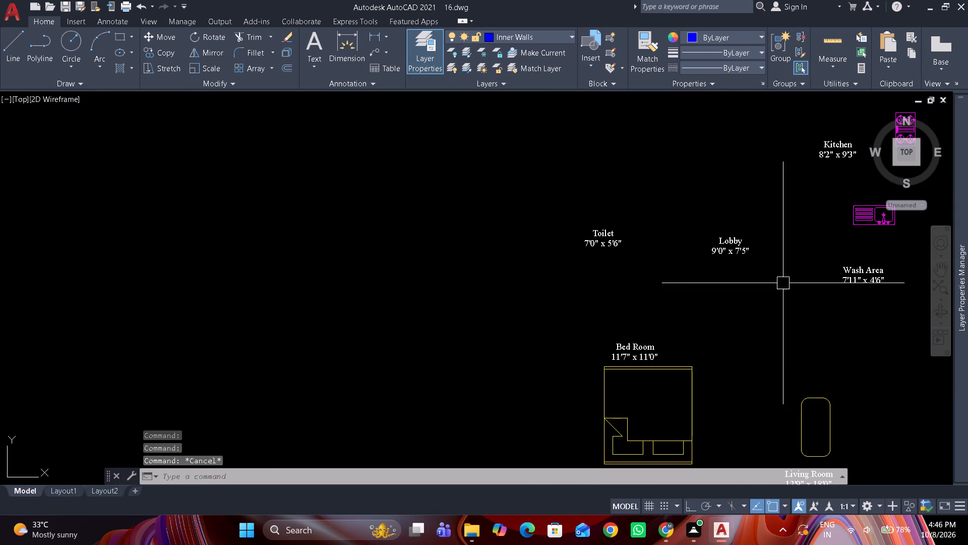
scroll(760, 267, "down", 1)
scroll(712, 277, "down", 1)
left_click(690, 339)
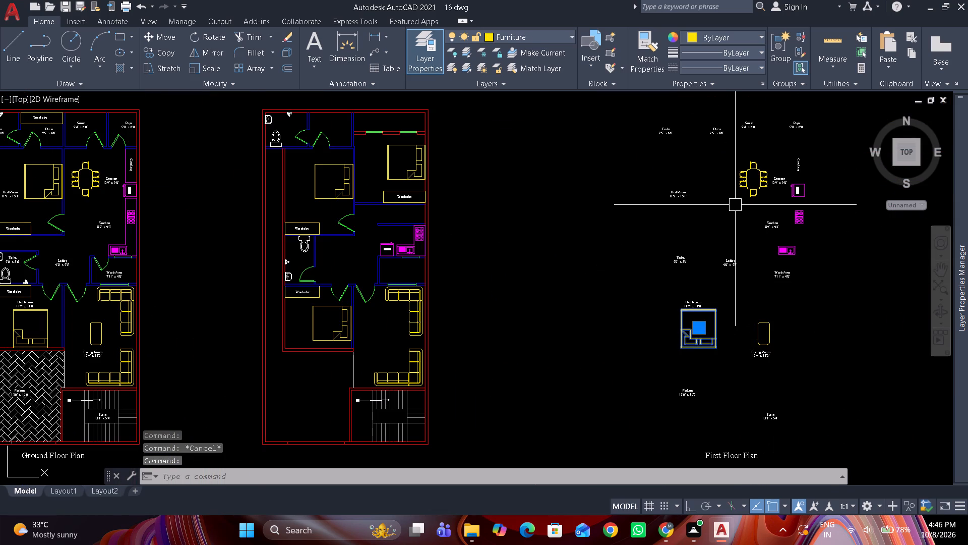
type("e")
key("space")
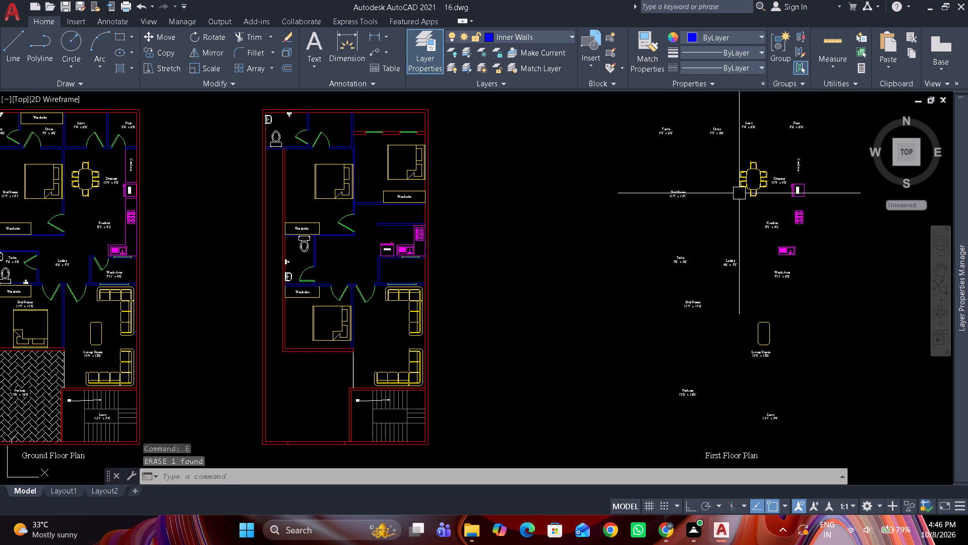
left_click(755, 174)
key("space")
scroll(811, 219, "up", 1)
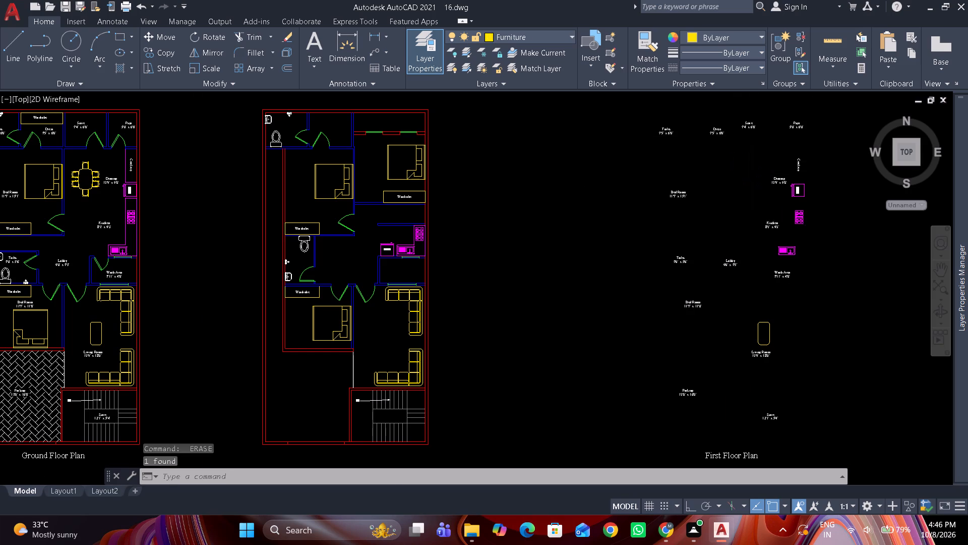
scroll(811, 219, "up", 1)
left_click_drag(799, 311, 785, 268)
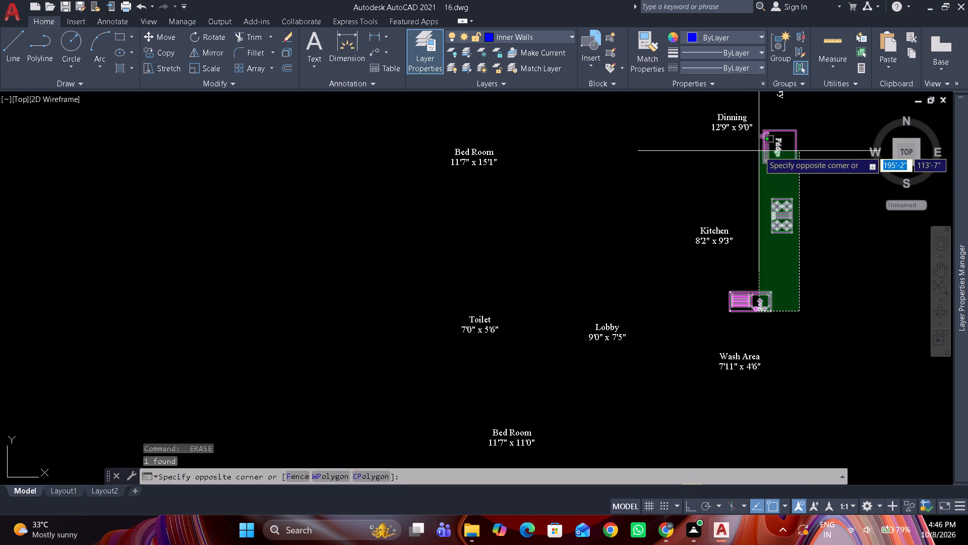
left_click(759, 151)
key("space")
Move the loose Kitchen label into the first floor kitchen, above the fridge and sink counter.
left_click(721, 242)
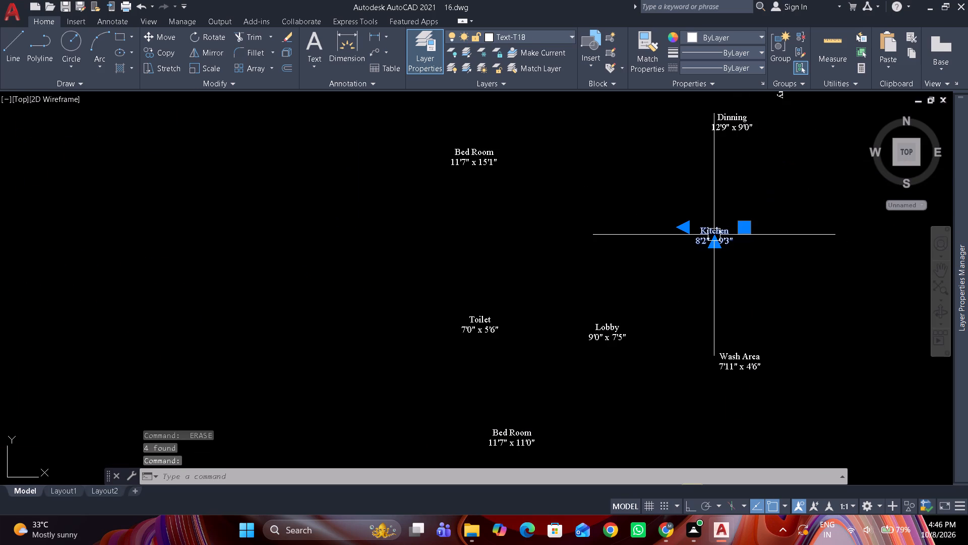
left_click_drag(748, 229, 740, 231)
scroll(609, 265, "down", 3)
middle_click_drag(609, 265, 727, 246)
scroll(567, 272, "up", 1)
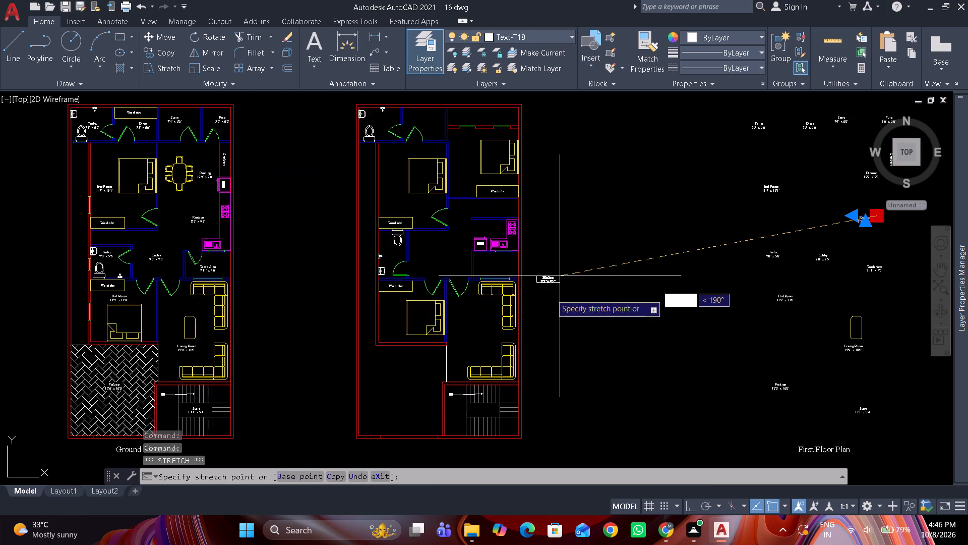
scroll(541, 318, "up", 1)
scroll(466, 173, "up", 3)
middle_click_drag(491, 163, 555, 187)
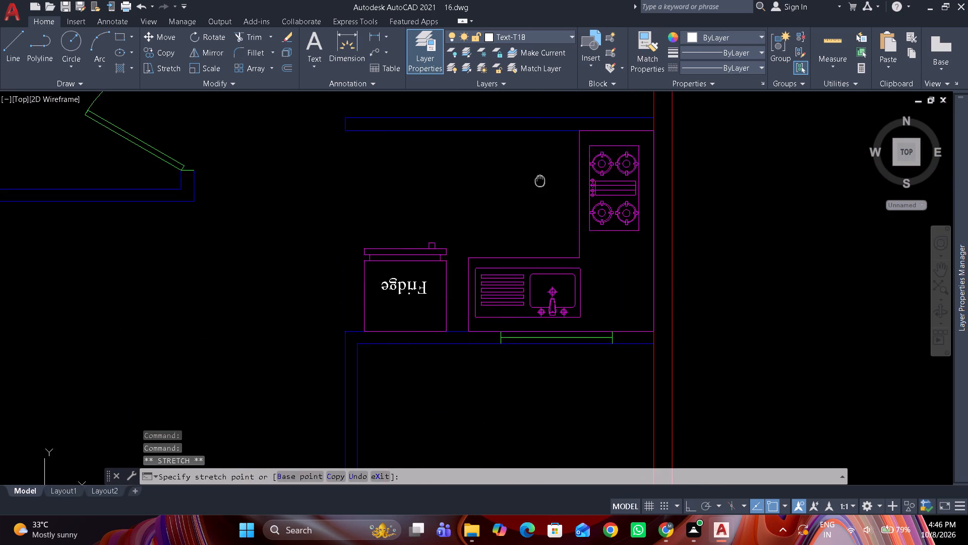
middle_click_drag(555, 187, 574, 193)
left_click(580, 181)
key("space")
key("Escape")
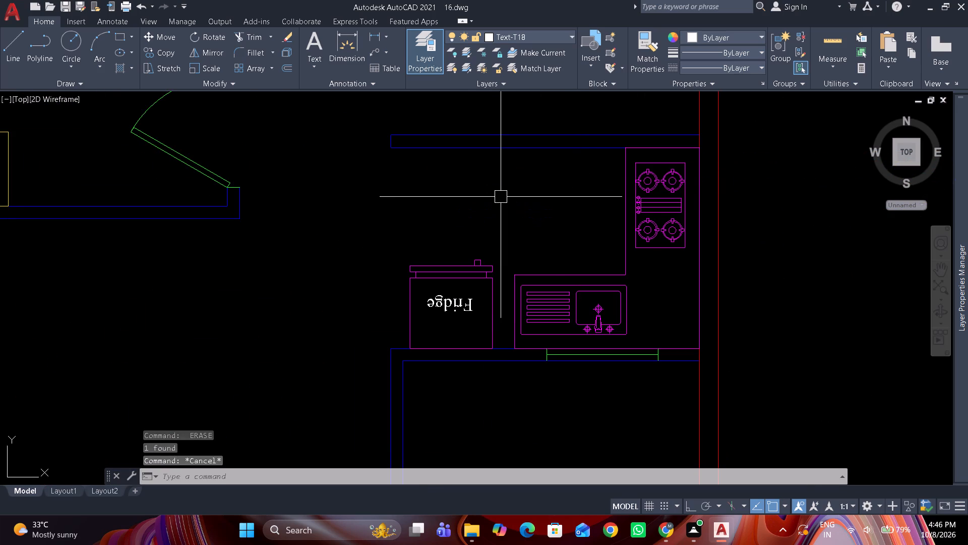
key("ctrl+z")
Change the size line of the first floor Kitchen label to 12'9" x 9'3".
double_click(501, 195)
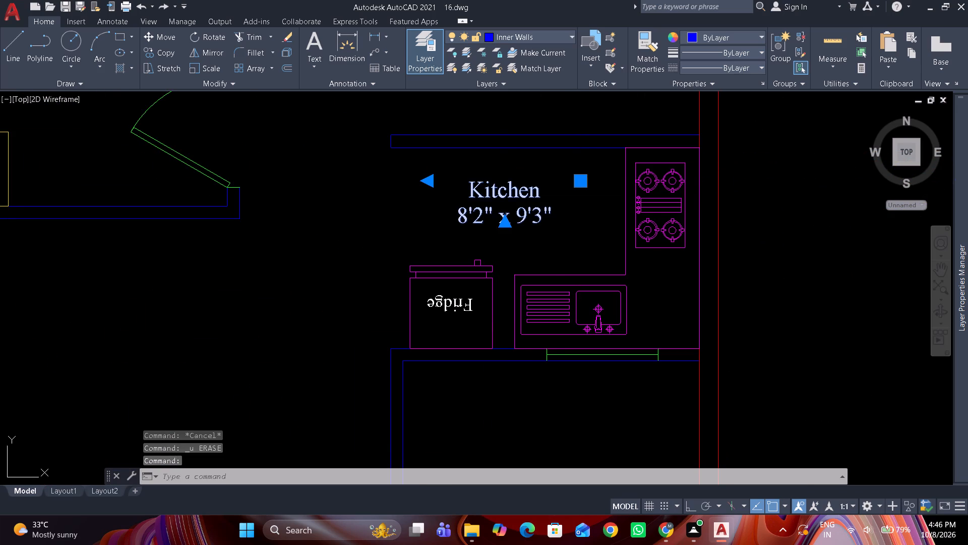
left_click_drag(451, 226, 588, 226)
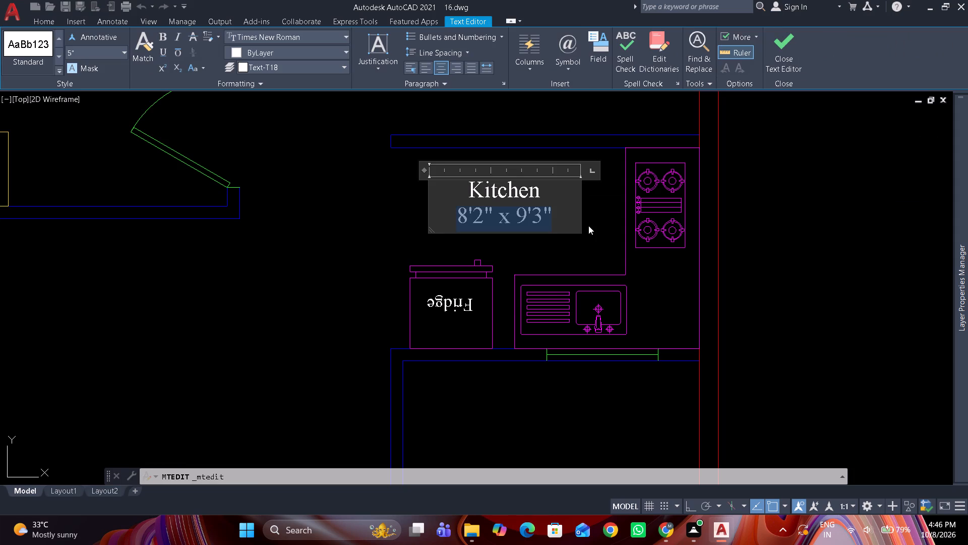
type("12'")
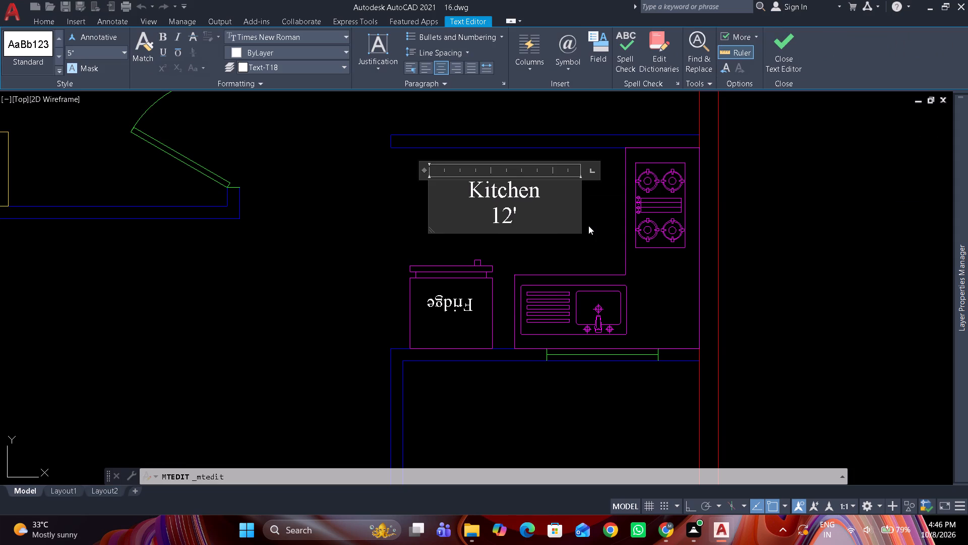
type("9\" x")
key("space")
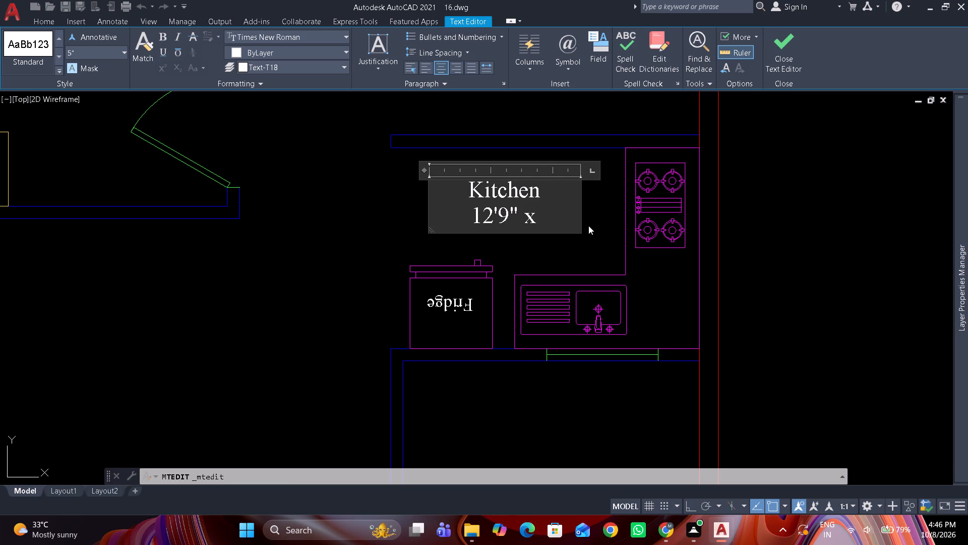
type("9'3\"")
left_click(589, 226)
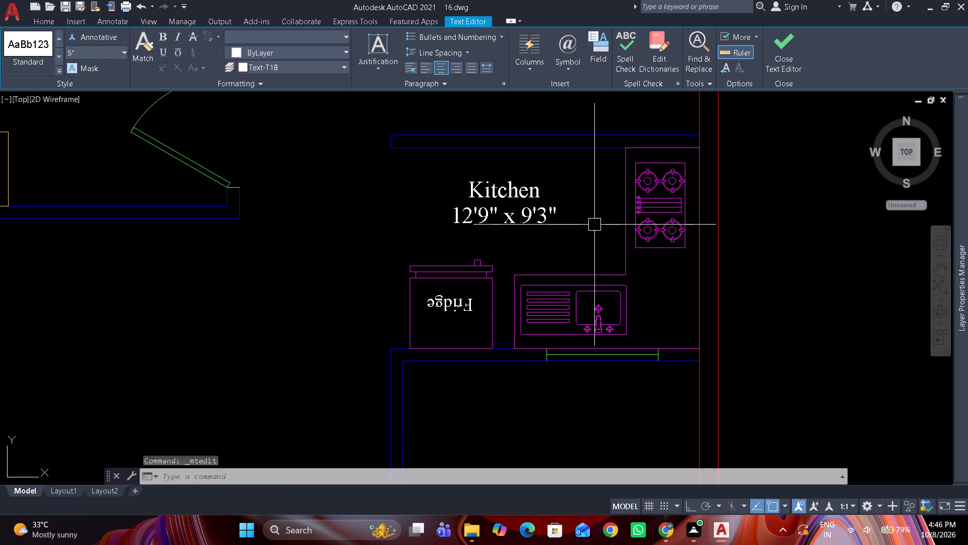
Move the loose Dinning label into the first floor space between the upper bedroom's wardrobe wall and the kitchen.
scroll(515, 223, "down", 2)
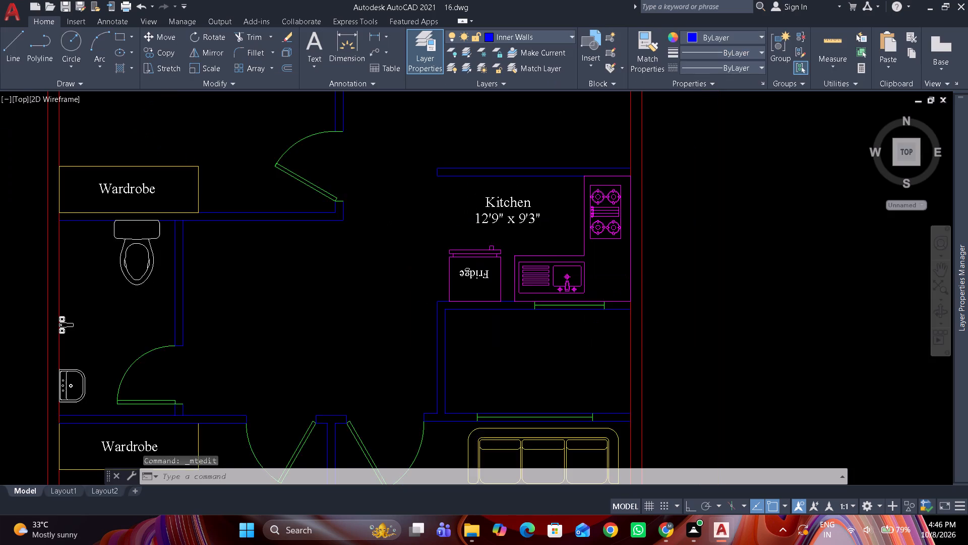
middle_click_drag(515, 223, 524, 304)
scroll(524, 304, "down", 1)
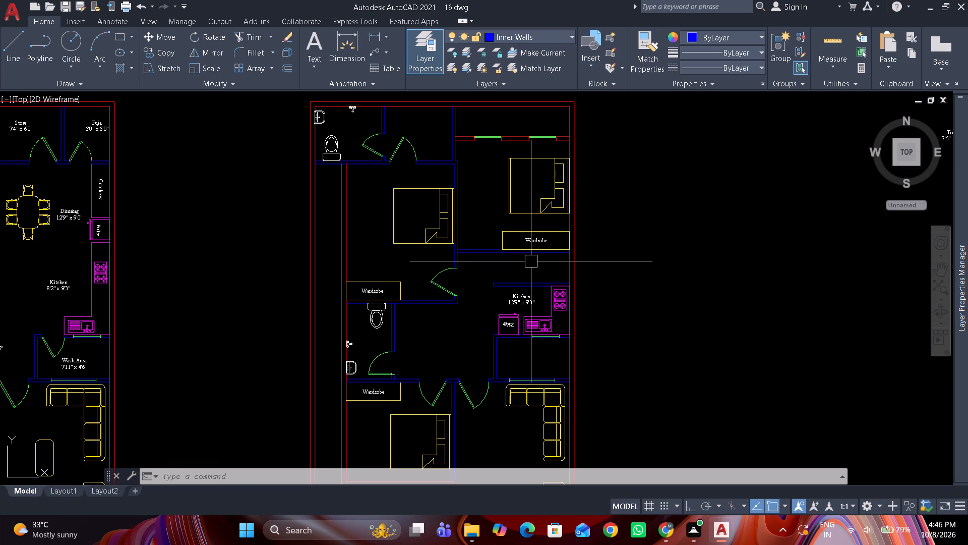
scroll(594, 263, "down", 1)
middle_click_drag(576, 263, 342, 288)
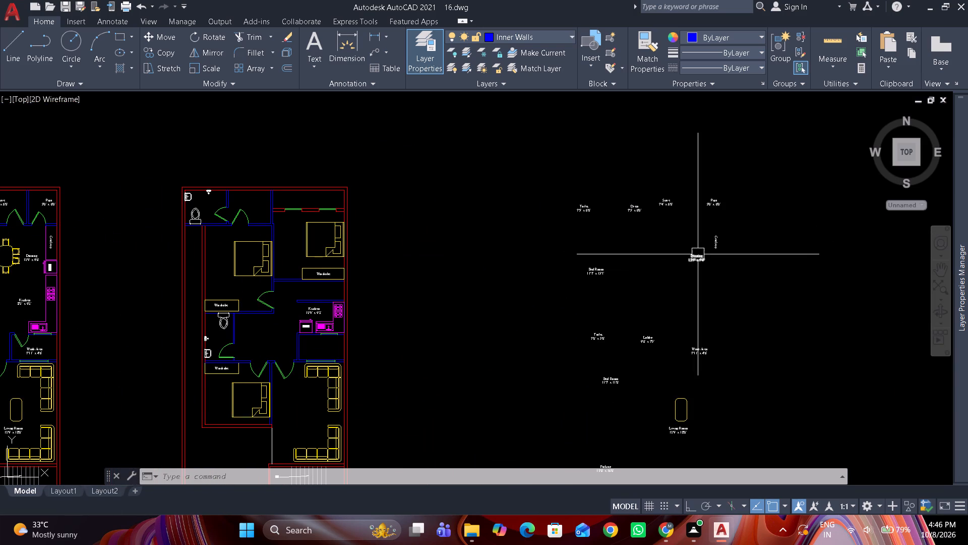
left_click(698, 254)
left_click_drag(704, 253, 685, 258)
scroll(411, 329, "up", 2)
scroll(226, 220, "up", 1)
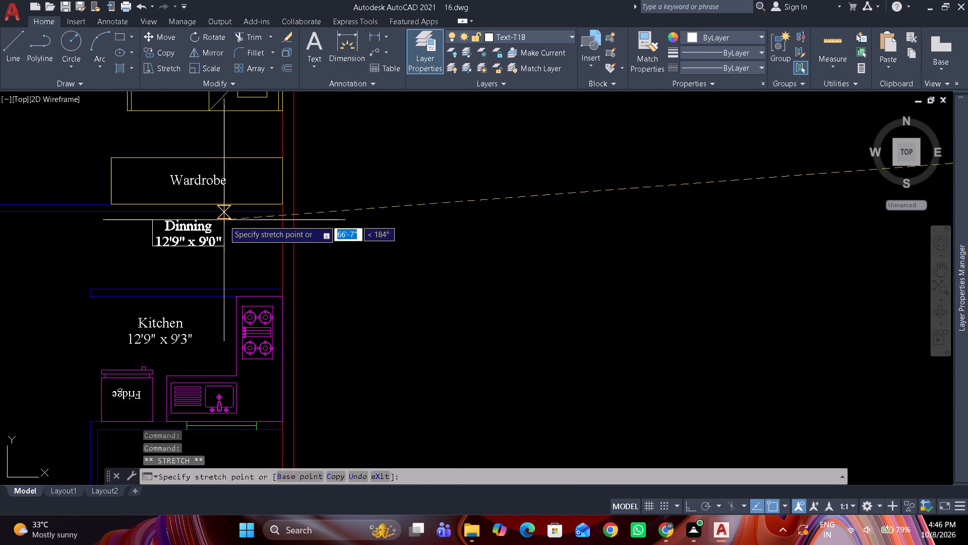
left_click(234, 233)
key("Escape")
Replace the moved Dinning label's text with "Pija" and a second line reading 3'4" Width.
middle_click_drag(202, 244, 224, 247)
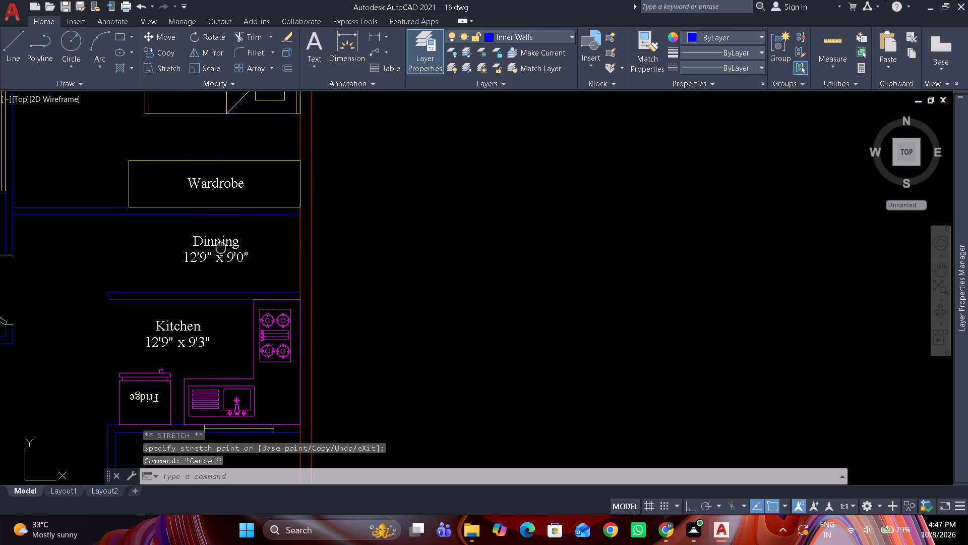
middle_click_drag(224, 247, 311, 248)
scroll(311, 248, "up", 1)
double_click(319, 232)
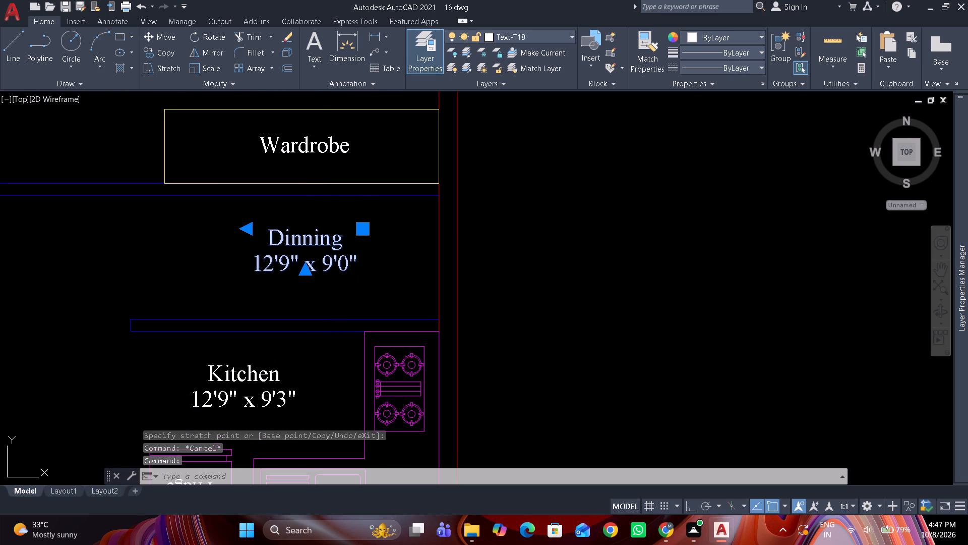
key("ctrl+a")
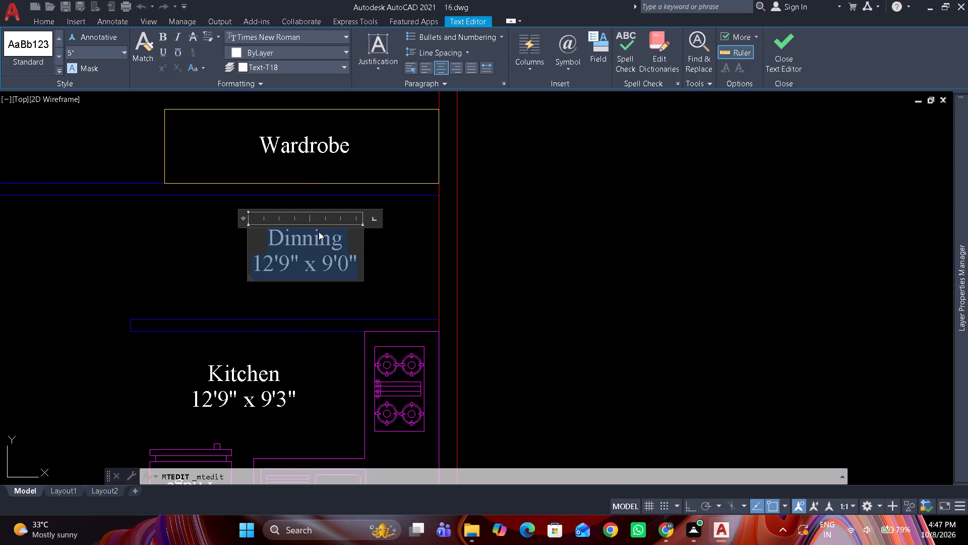
type("Pi")
type("ja")
key("Return")
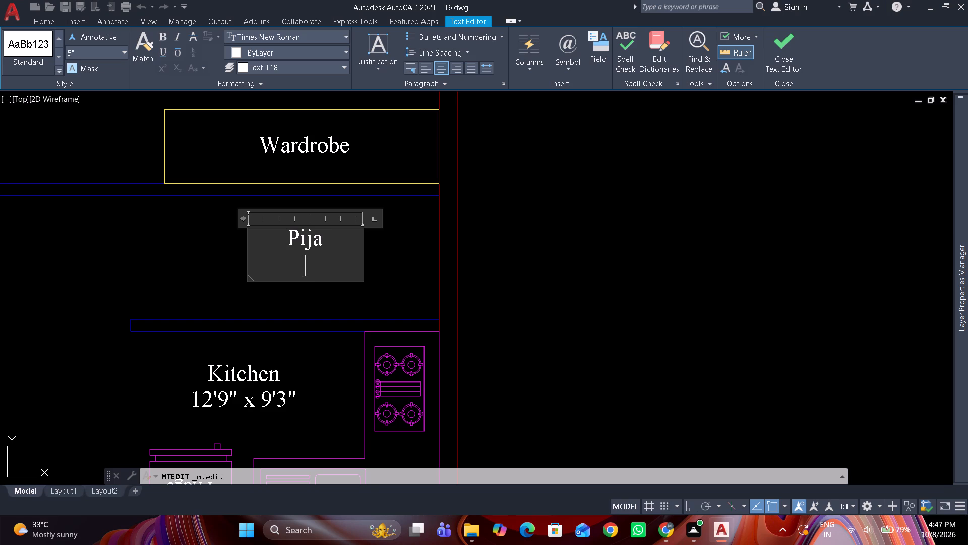
key("3")
type("'4")
key("shift+quotedbl")
key("space")
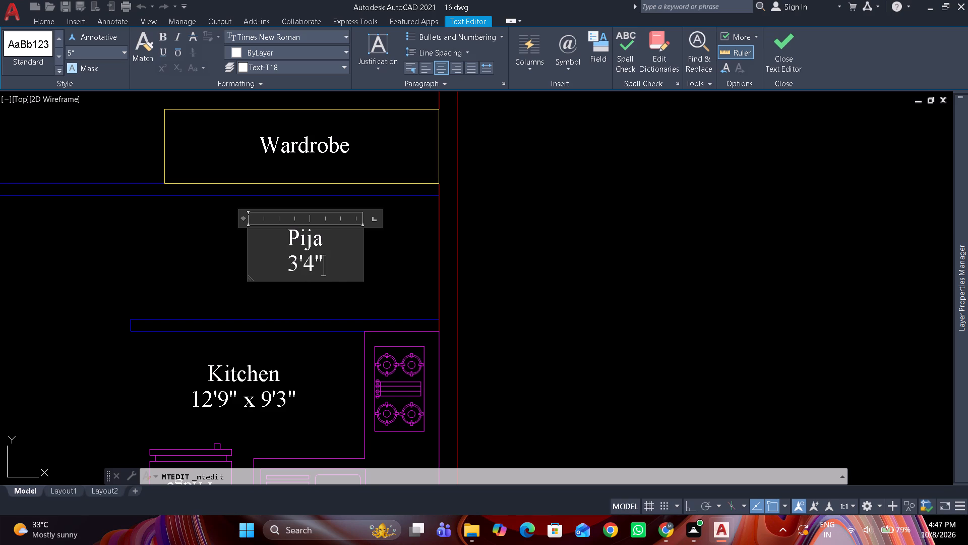
type("Width")
left_click(538, 265)
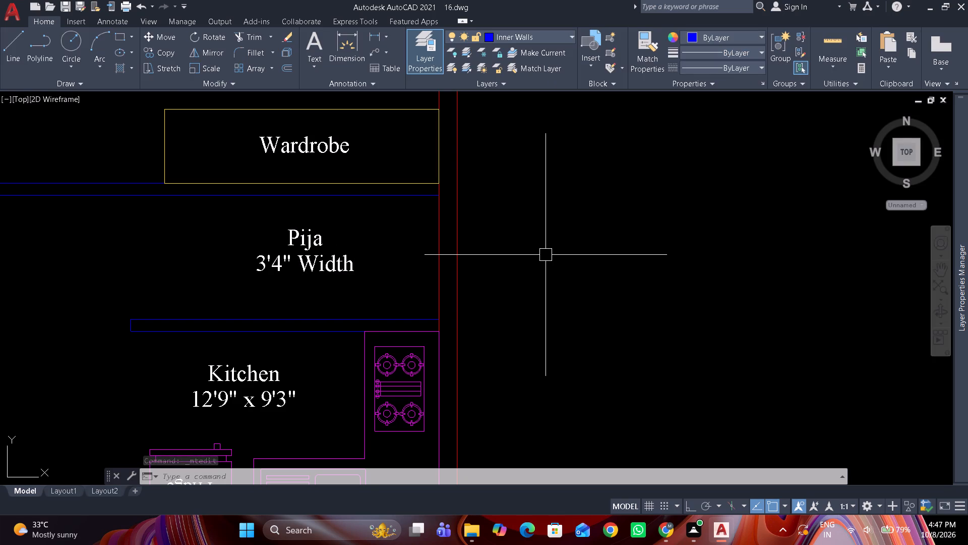
Move the loose Puja label into the first floor strip above the upper bedroom's windowed wall.
scroll(546, 255, "down", 4)
middle_click(581, 309)
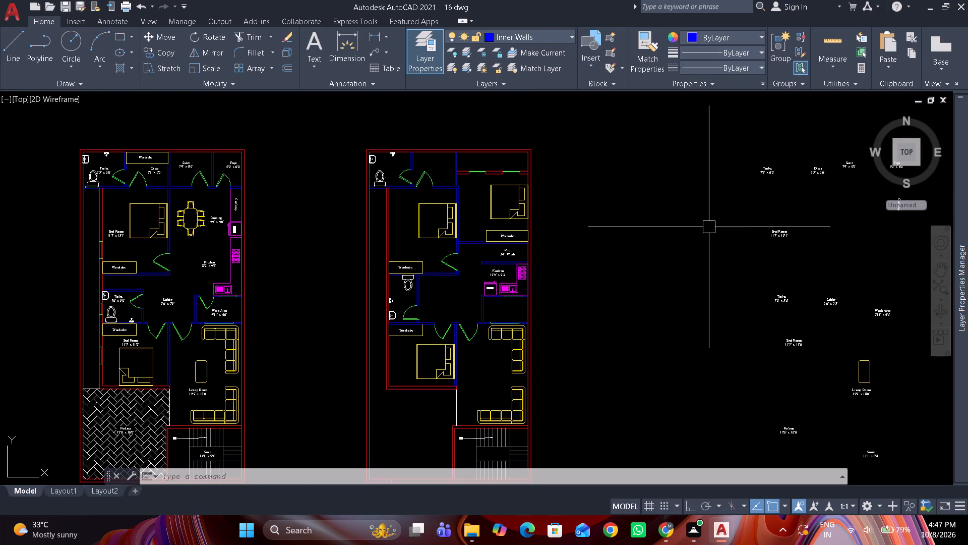
scroll(739, 215, "up", 1)
middle_click_drag(726, 215, 536, 259)
middle_click_drag(533, 254, 579, 266)
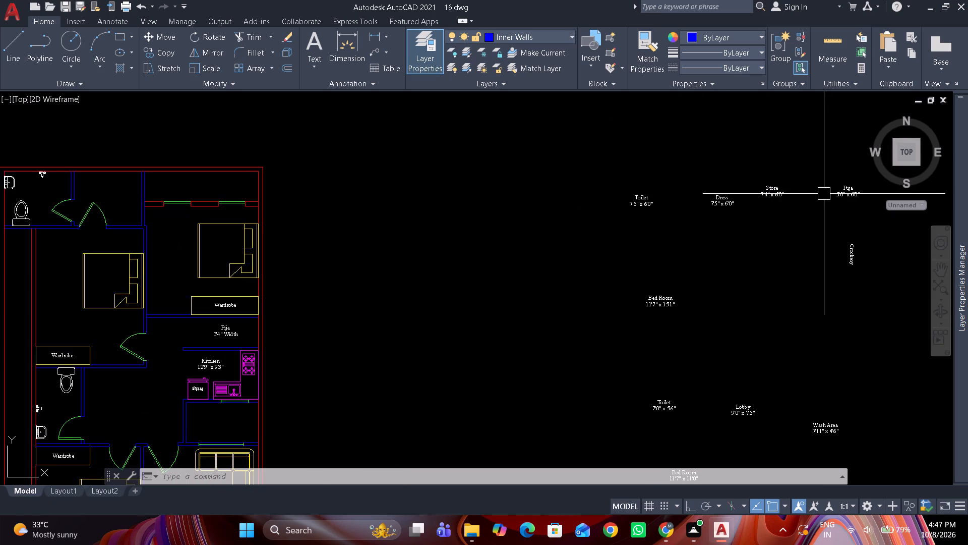
left_click(842, 194)
left_click_drag(861, 184, 845, 185)
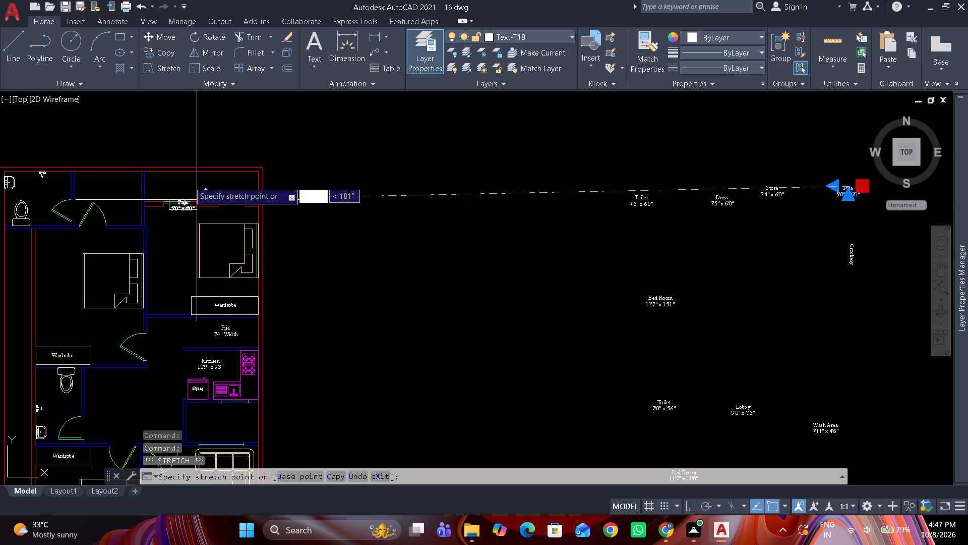
scroll(199, 173, "up", 2)
middle_click_drag(249, 190, 275, 194)
scroll(275, 194, "up", 1)
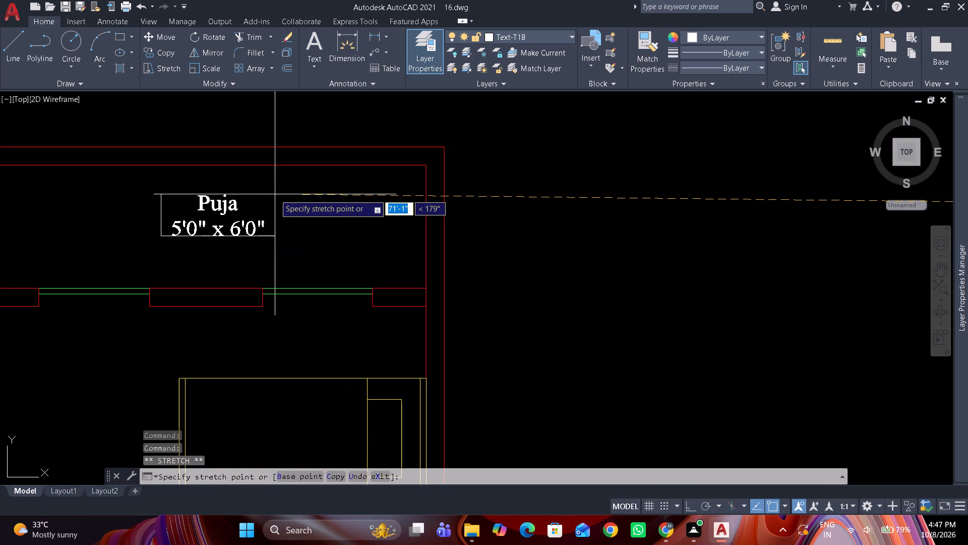
left_click(261, 201)
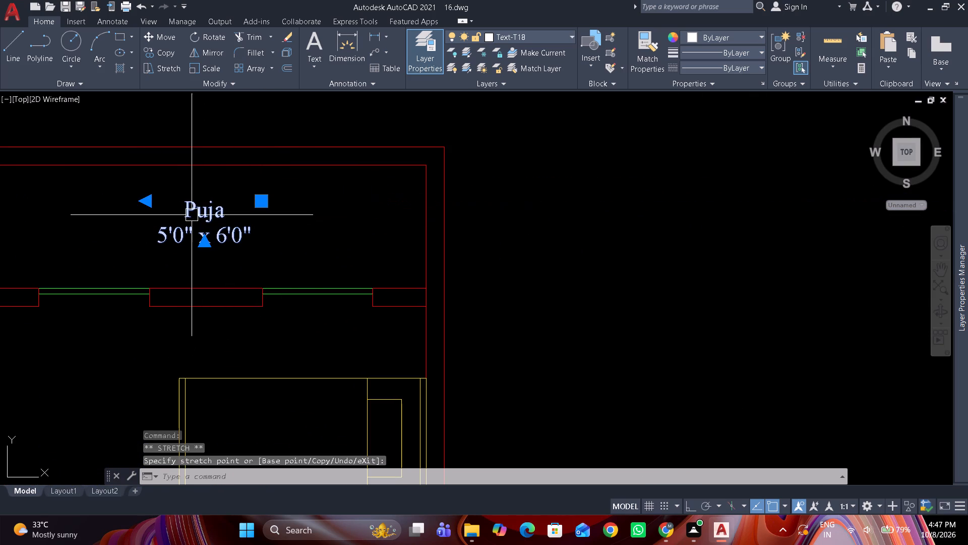
Replace the moved Puja label's text with "Balcony" and a second line reading 12'9" x 3'4".
double_click(192, 215)
key("ctrl+a")
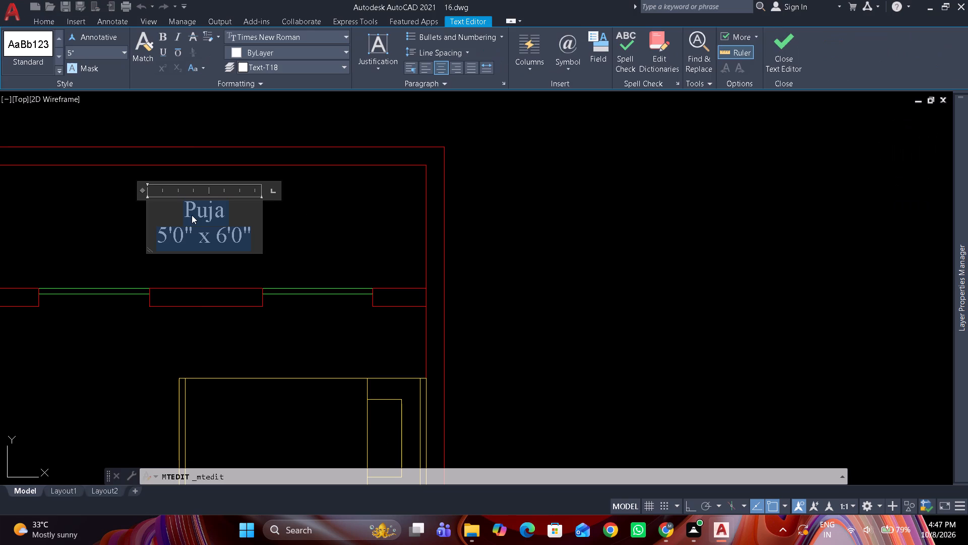
type("Bal")
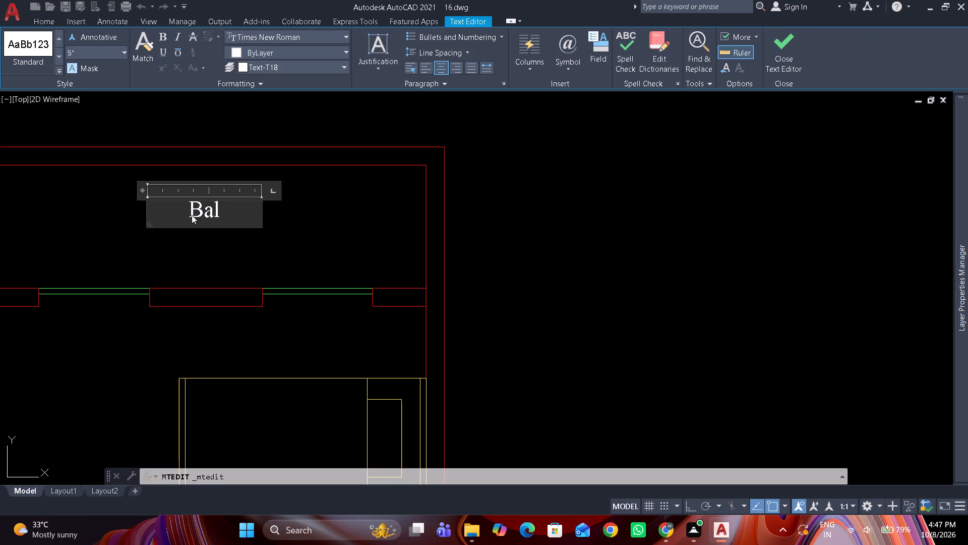
type("cony")
key("Return")
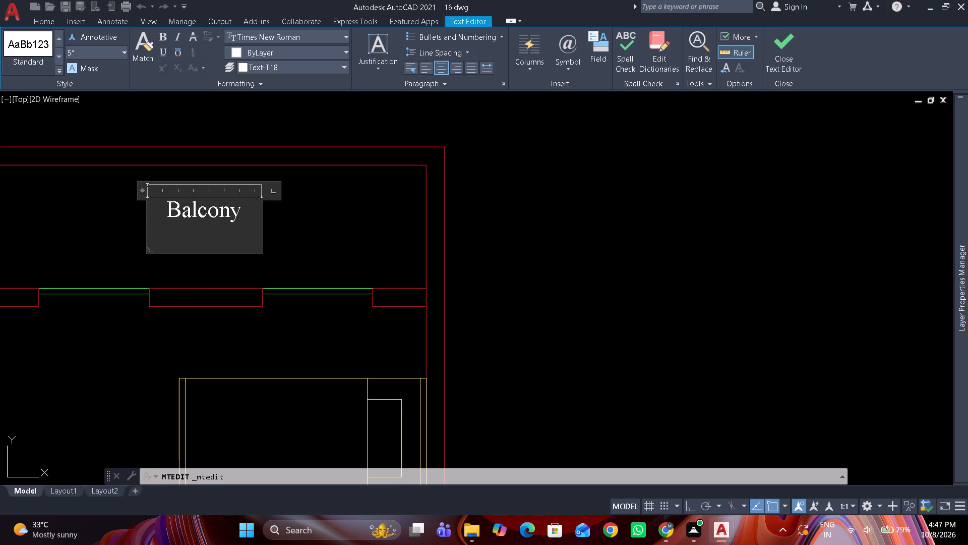
type("12'")
type("9\" x")
key("space")
key("3")
type("'4\"")
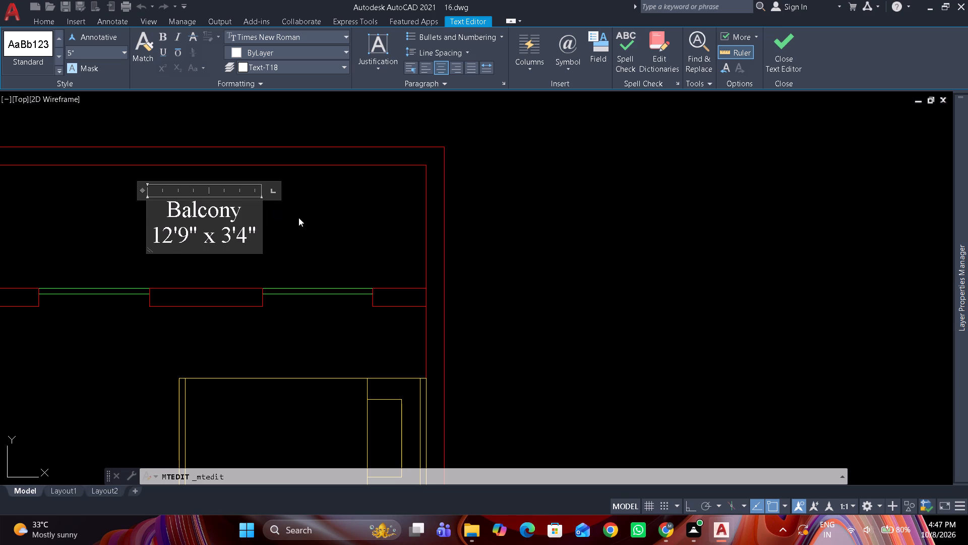
left_click_drag(298, 217, 307, 217)
On layer 0, draw two diagonal lines joining opposite corners of the first floor balcony to form a cross.
left_click(516, 36)
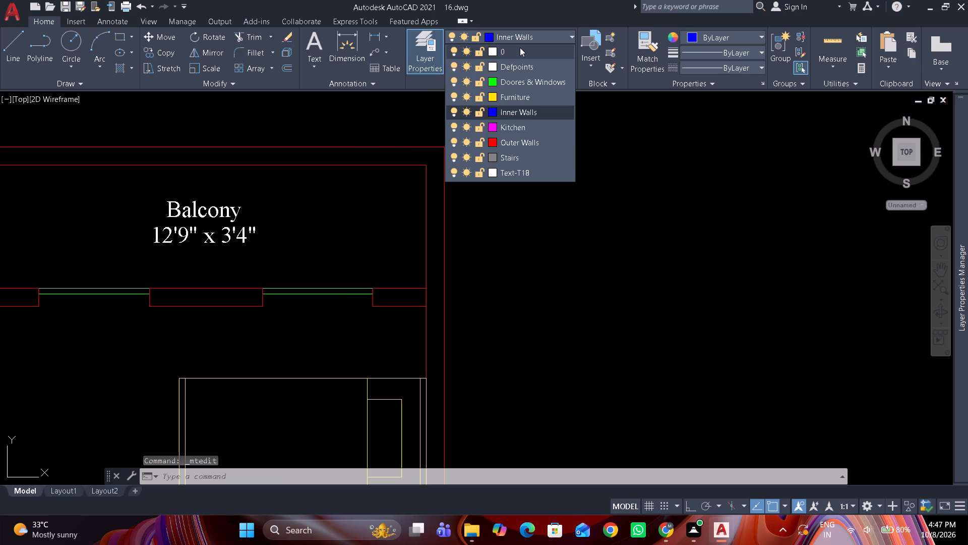
left_click(520, 48)
key("Escape")
type("l")
key("space")
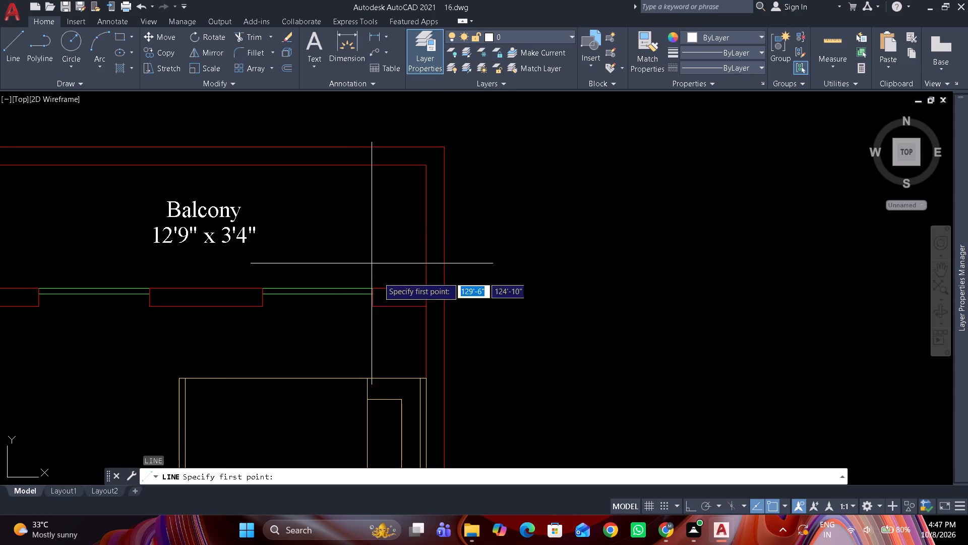
left_click_drag(427, 286, 413, 275)
middle_click_drag(199, 240, 443, 235)
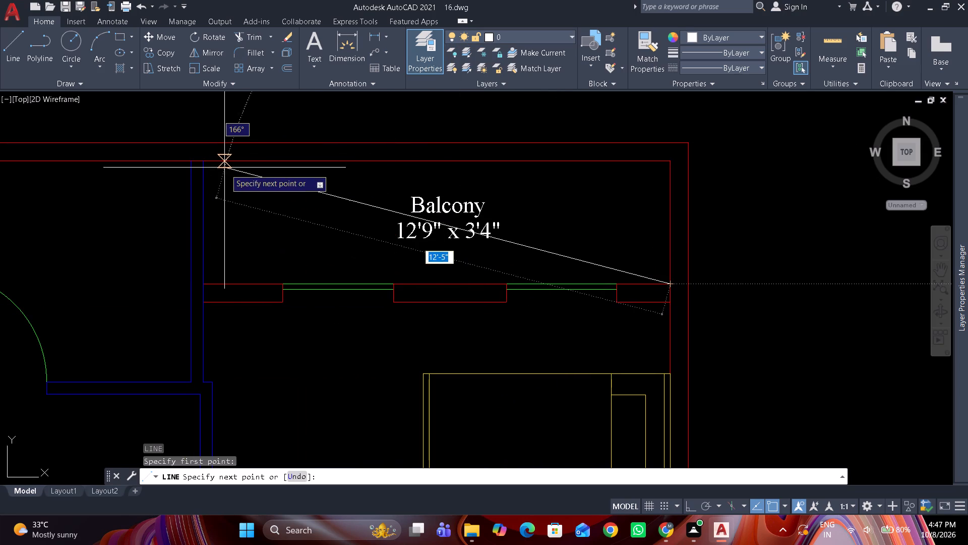
left_click(205, 160)
key("space")
key("space")
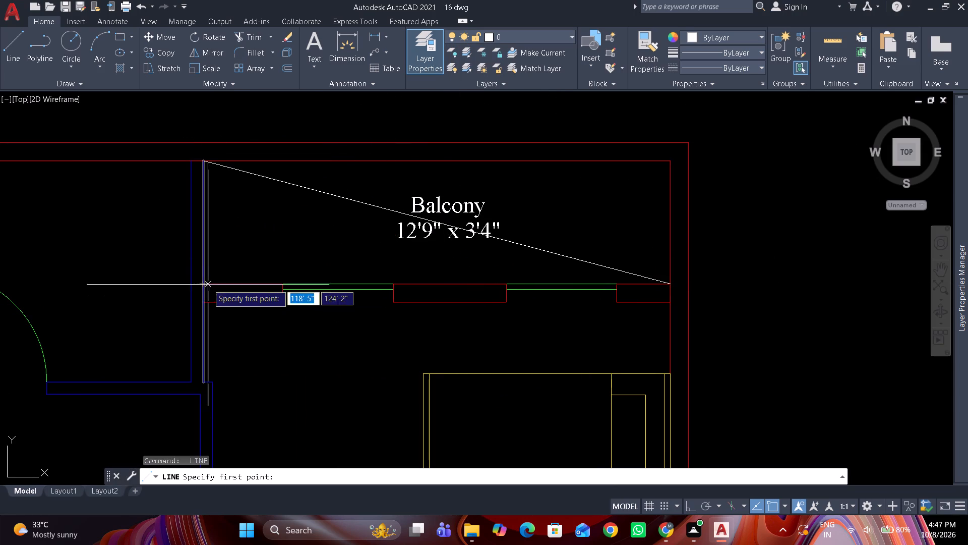
left_click_drag(208, 284, 227, 274)
left_click(671, 157)
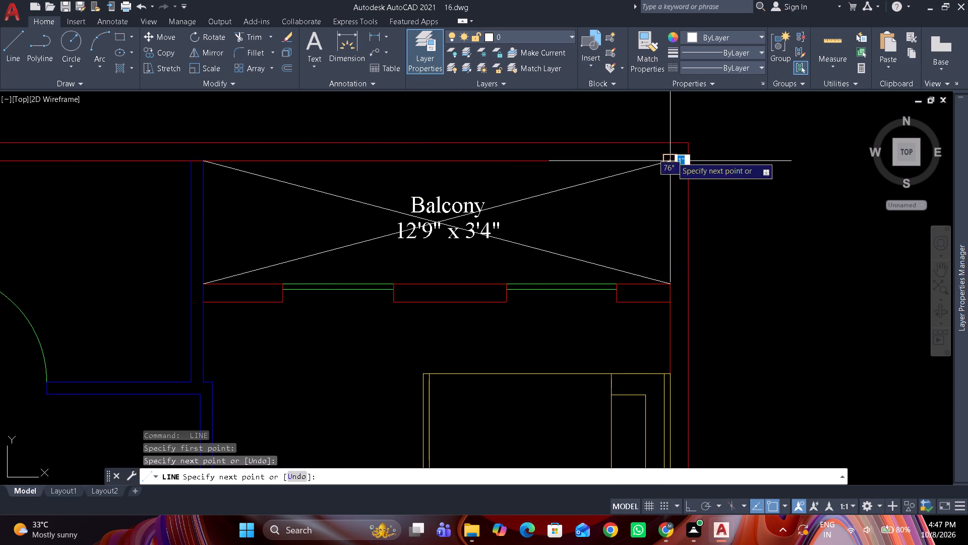
key("space")
Shift the Balcony label slightly so it sits centred over the crossing of the two diagonals.
scroll(557, 136, "down", 1)
scroll(478, 178, "up", 2)
left_click_drag(477, 178, 488, 178)
left_click_drag(502, 179, 502, 179)
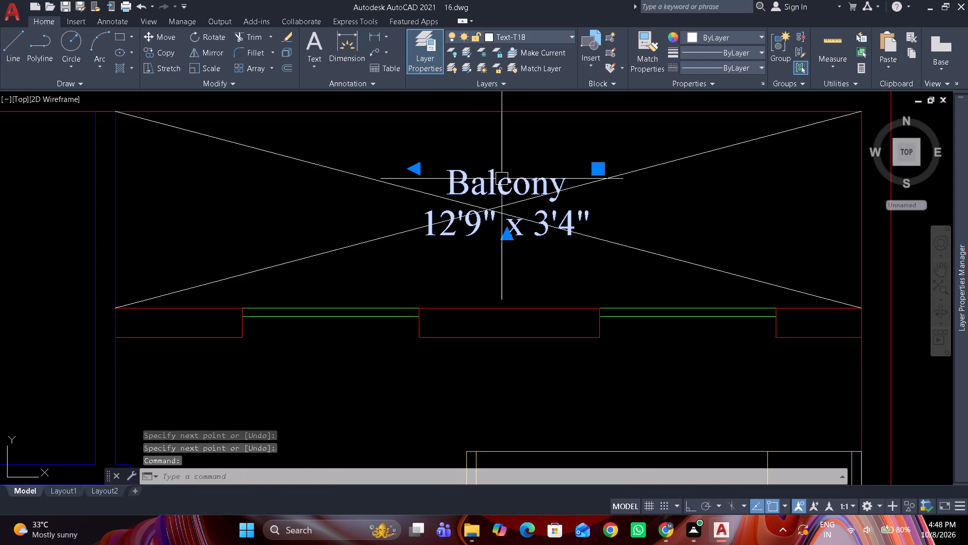
left_click_drag(502, 179, 487, 183)
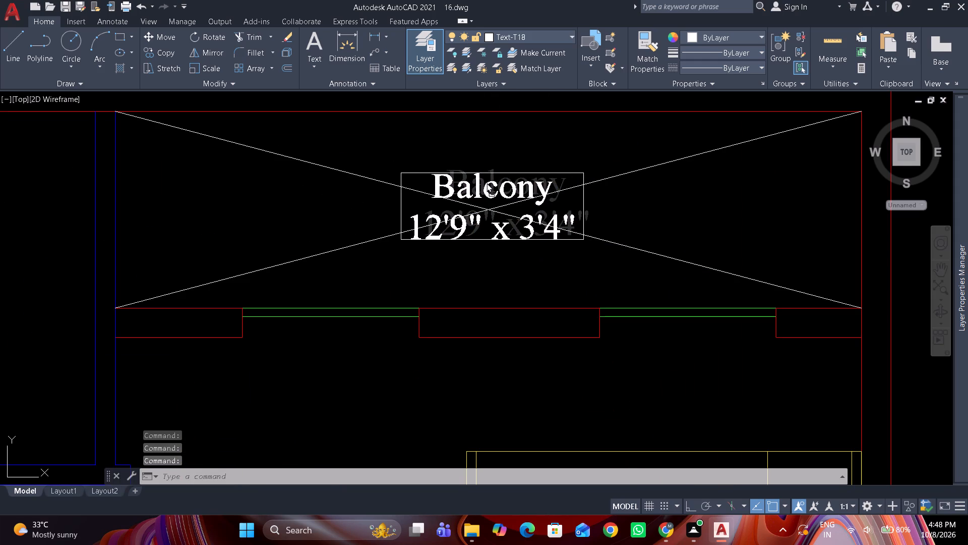
left_click_drag(487, 183, 474, 181)
key("Escape")
Move the loose 7'5" x 6'0" Toilet label into the first floor's upper corner toilet, above the WC.
scroll(520, 156, "down", 5)
scroll(715, 171, "up", 1)
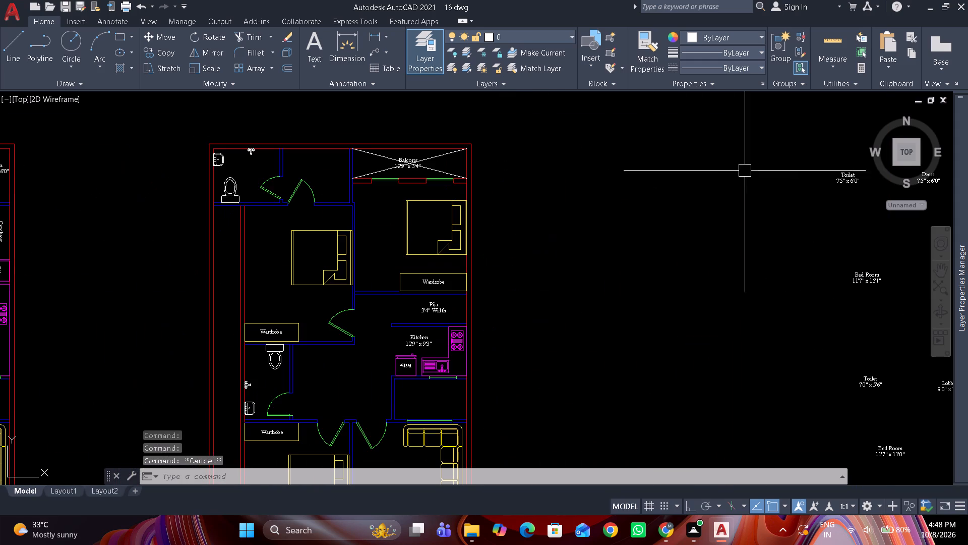
left_click(844, 175)
left_click_drag(864, 173, 835, 173)
scroll(317, 165, "up", 1)
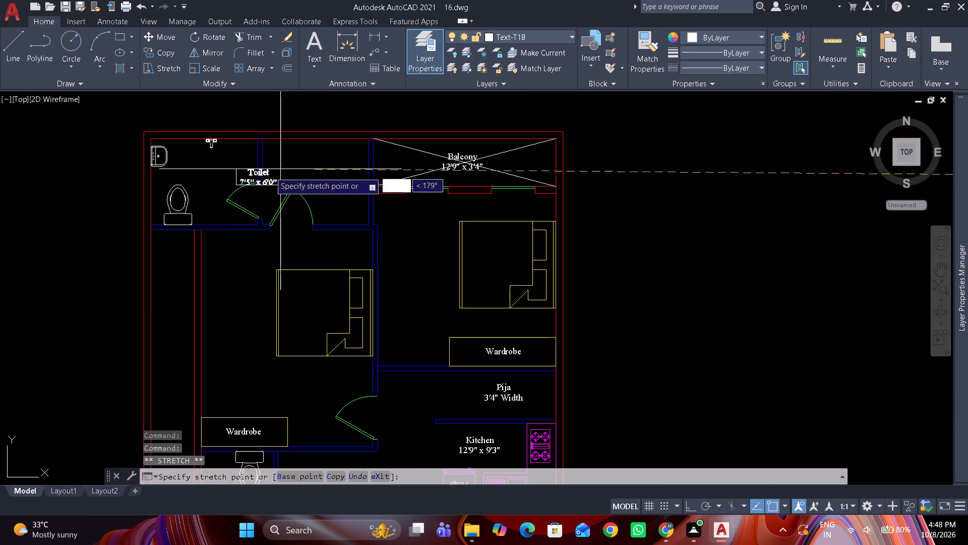
scroll(232, 177, "up", 2)
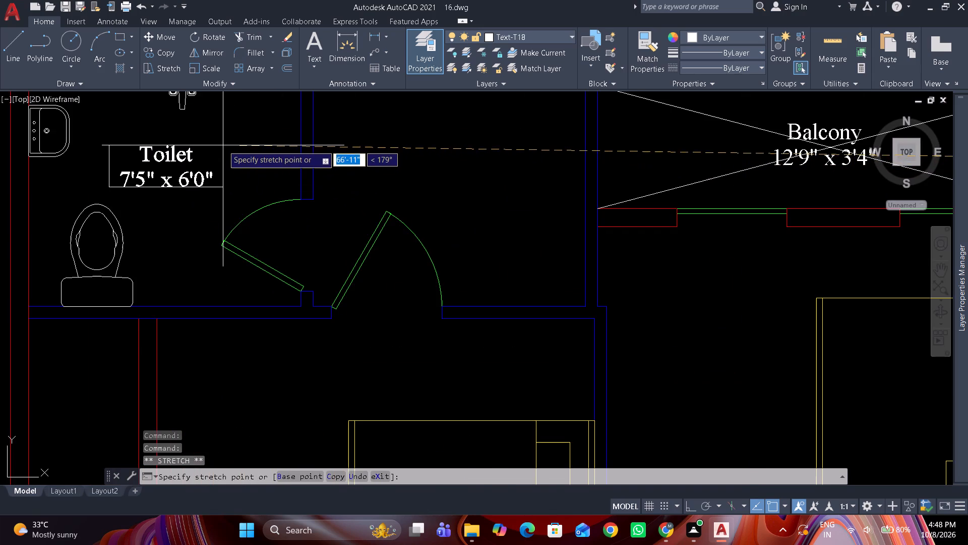
left_click(223, 143)
scroll(344, 152, "down", 3)
middle_click_drag(339, 167, 175, 214)
scroll(669, 211, "up", 1)
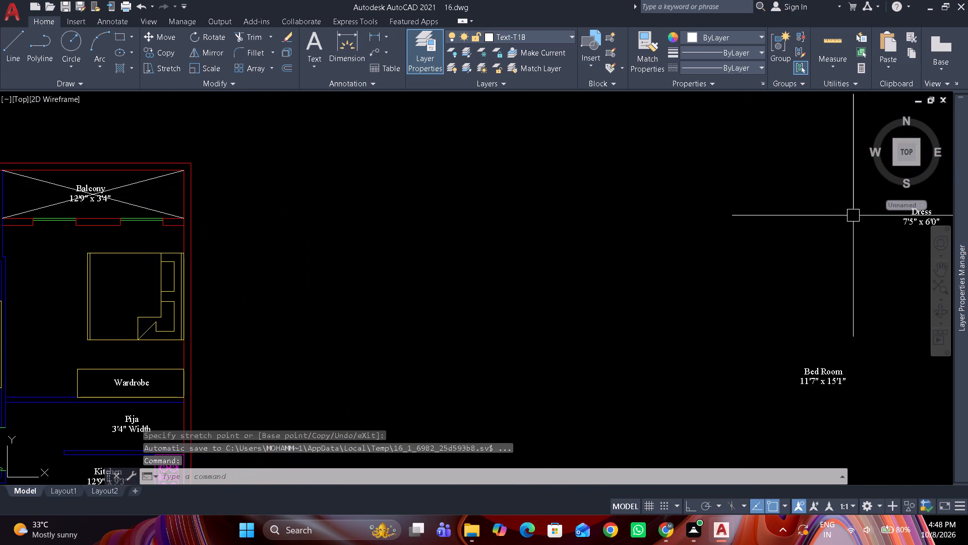
key("Escape")
Move the loose 7'5" x 6'0" Dress label into the first floor room between the upper toilet and the balcony.
scroll(749, 234, "down", 1)
middle_click_drag(742, 235, 665, 240)
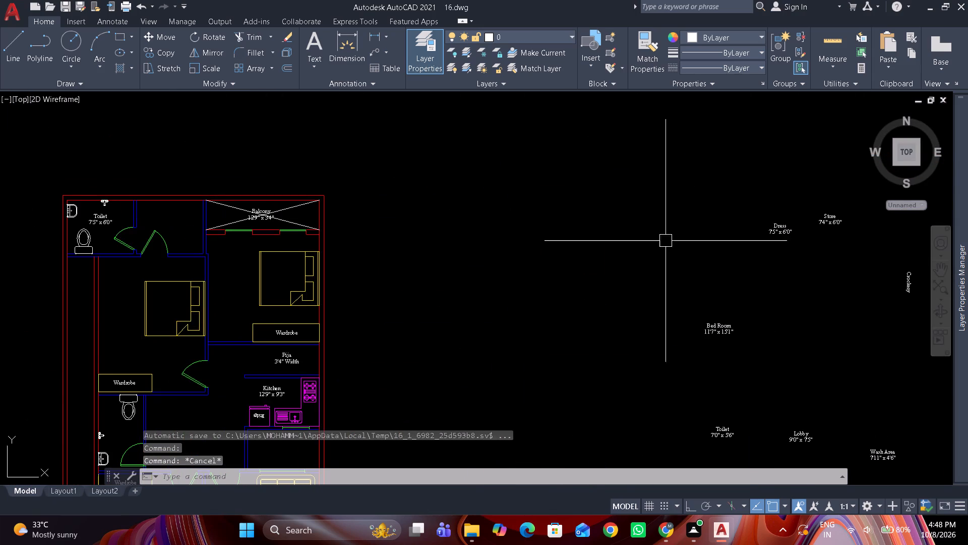
left_click(776, 225)
left_click(790, 223)
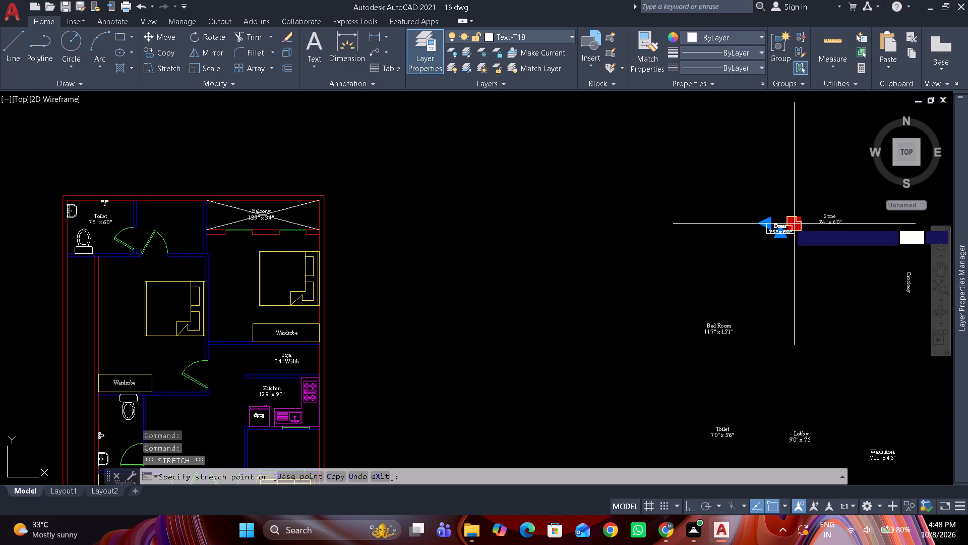
scroll(185, 235, "up", 3)
middle_click_drag(348, 219, 434, 219)
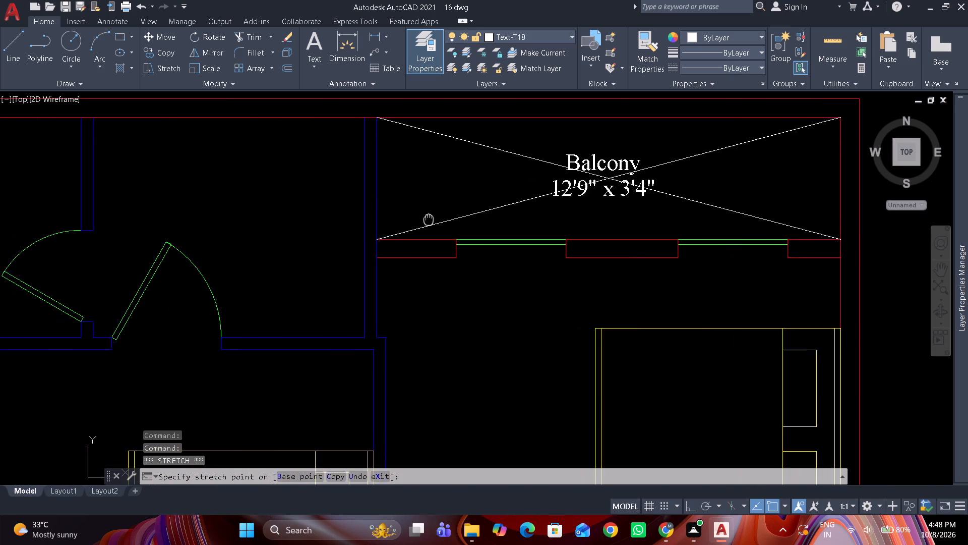
middle_click_drag(434, 219, 483, 214)
left_click(390, 210)
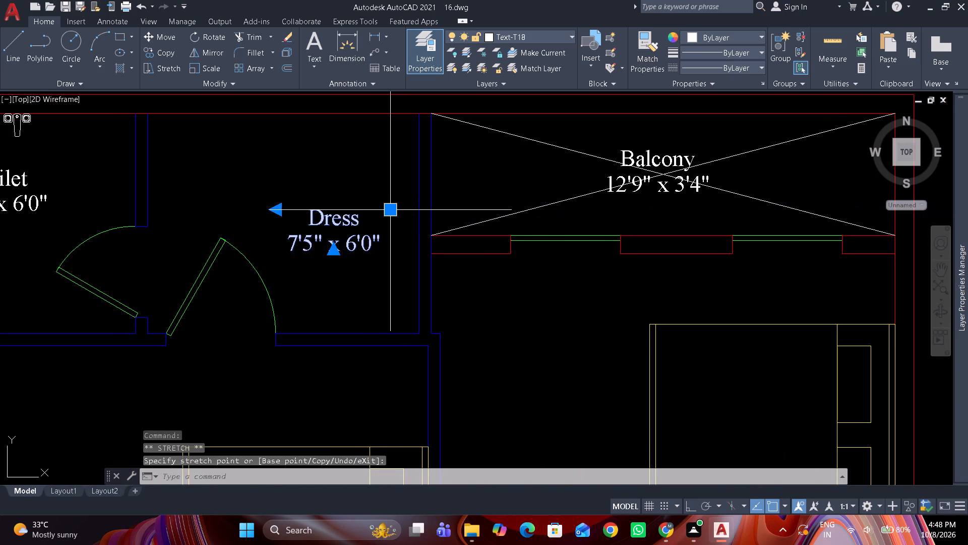
key("Escape")
Copy the ground floor dress room's wardrobe with its label to the matching upper wall corner of the first floor dress room.
scroll(260, 214, "down", 2)
middle_click_drag(275, 217, 747, 236)
middle_click_drag(190, 245, 481, 249)
scroll(257, 236, "up", 2)
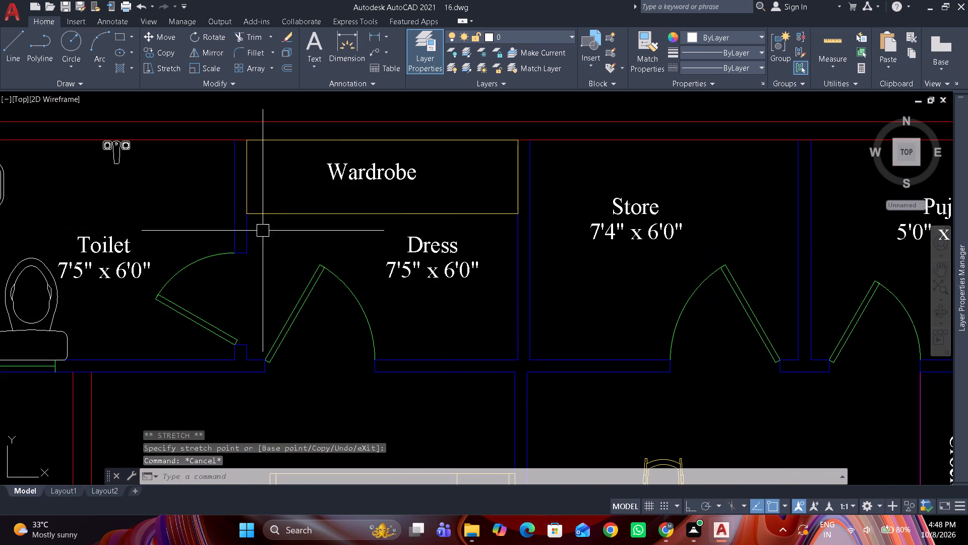
left_click_drag(392, 230, 371, 216)
left_click(347, 179)
key("c")
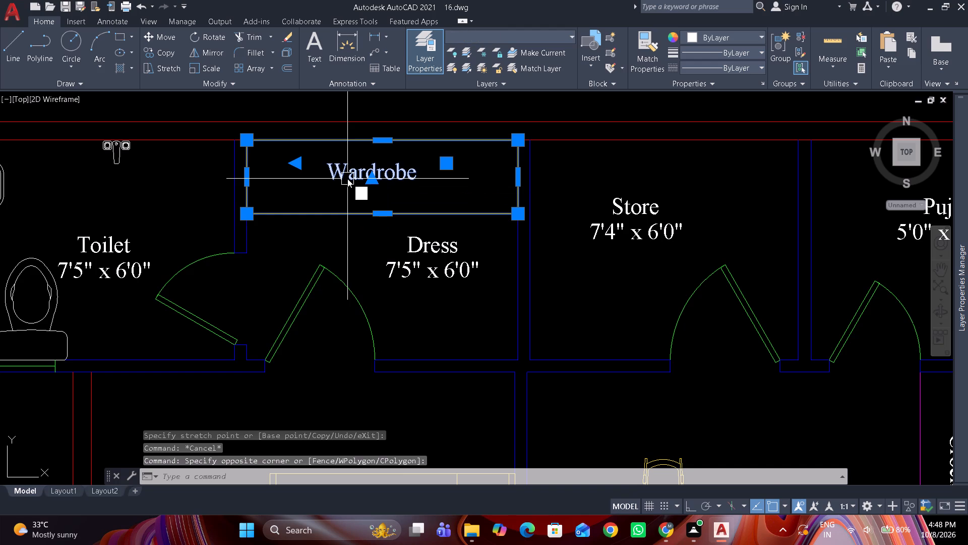
key("o")
key("space")
left_click_drag(250, 144, 264, 138)
scroll(352, 158, "down", 3)
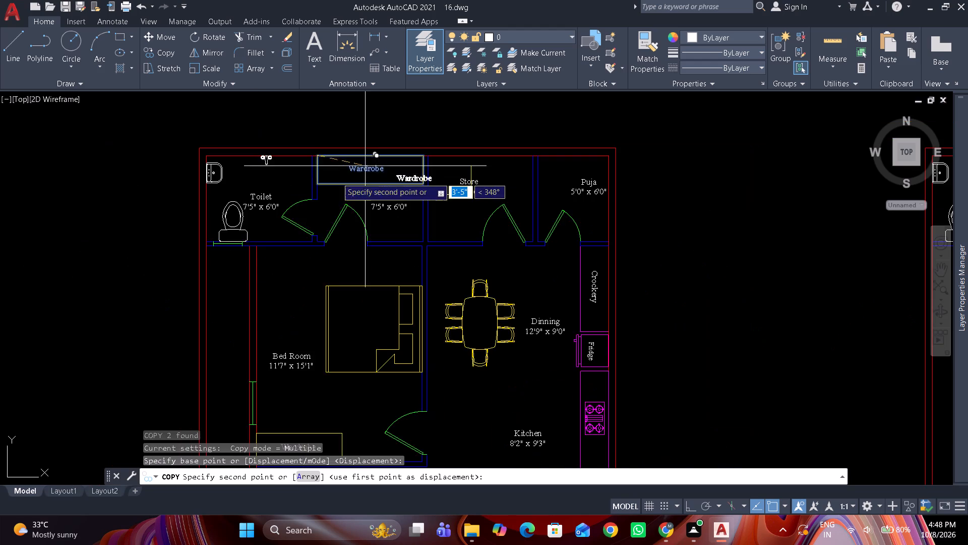
middle_click_drag(43, 233, 1, 240)
middle_click_drag(543, 210, 139, 235)
scroll(652, 200, "up", 2)
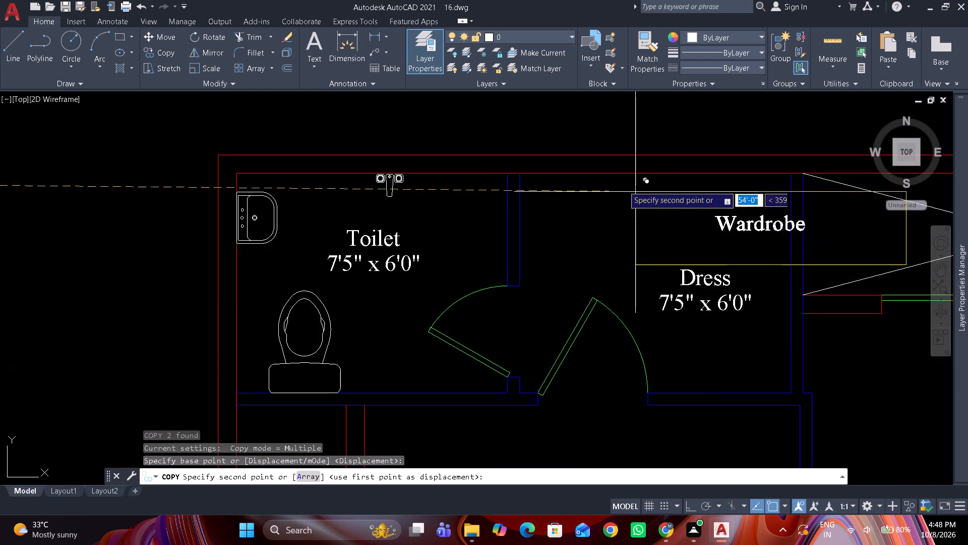
scroll(619, 184, "up", 1)
left_click(472, 172)
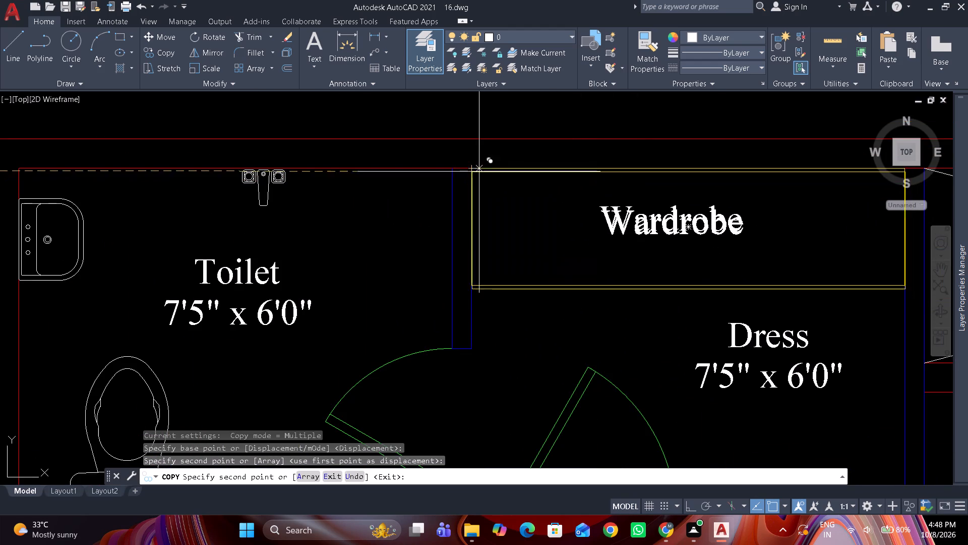
key("Escape")
Move the loose 11'7" x 15'1" Bed Room label beside the bed in the first floor bedroom below the toilet and dress.
scroll(567, 198, "down", 4)
middle_click_drag(556, 199, 391, 201)
scroll(386, 201, "down", 1)
scroll(459, 208, "down", 2)
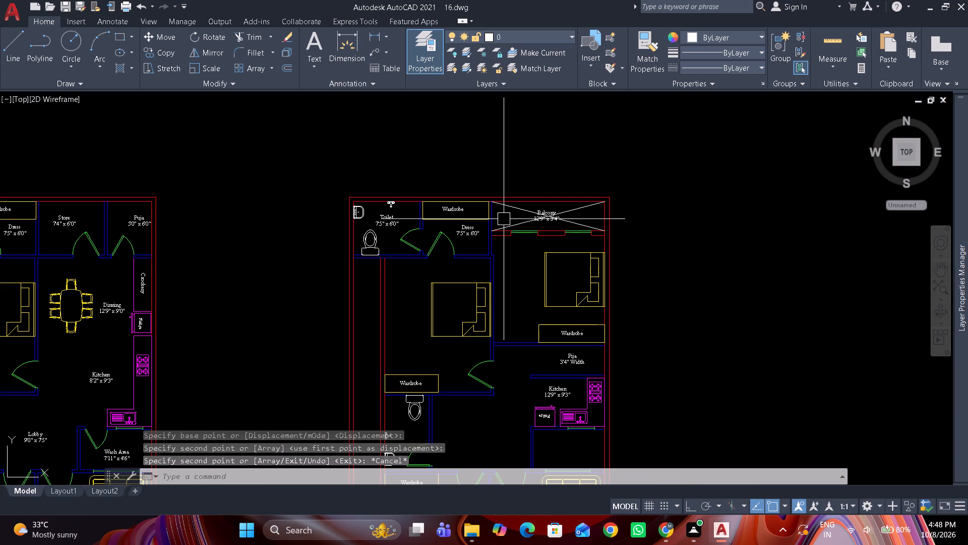
scroll(508, 227, "down", 1)
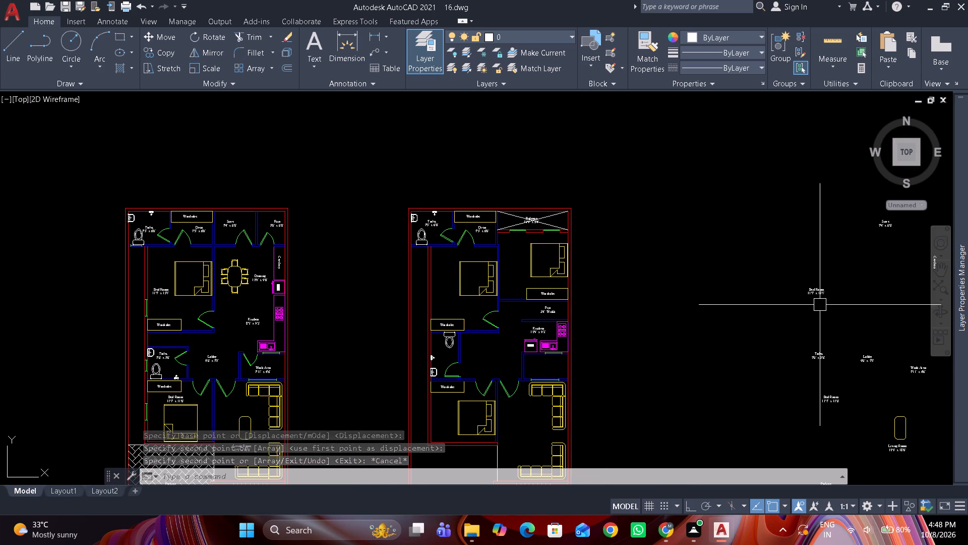
left_click(829, 291)
left_click_drag(825, 287, 814, 286)
scroll(564, 298, "up", 2)
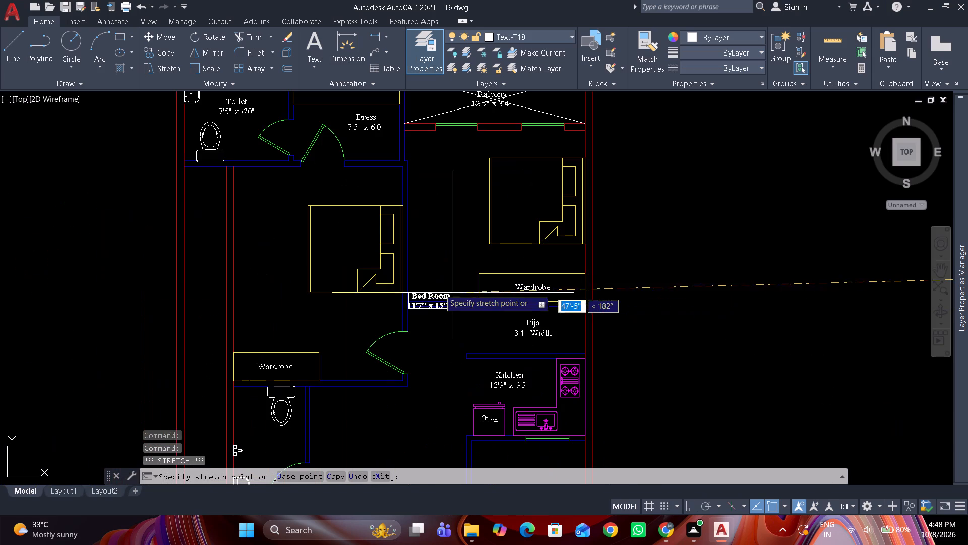
scroll(294, 247, "up", 1)
left_click(294, 256)
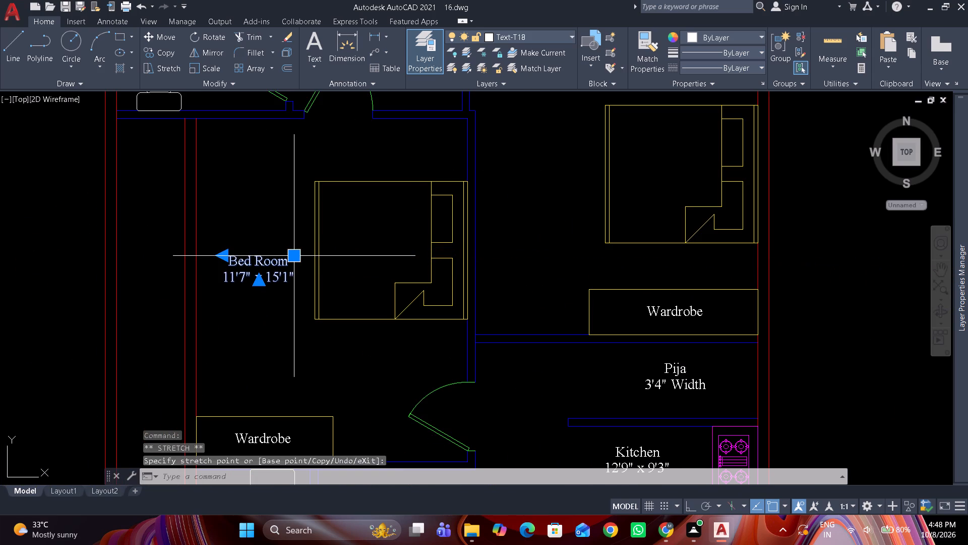
key("Escape")
Widen the text frame of the first floor's upper Bed Room label and change its size line to 11'11" x 15'1".
double_click(262, 265)
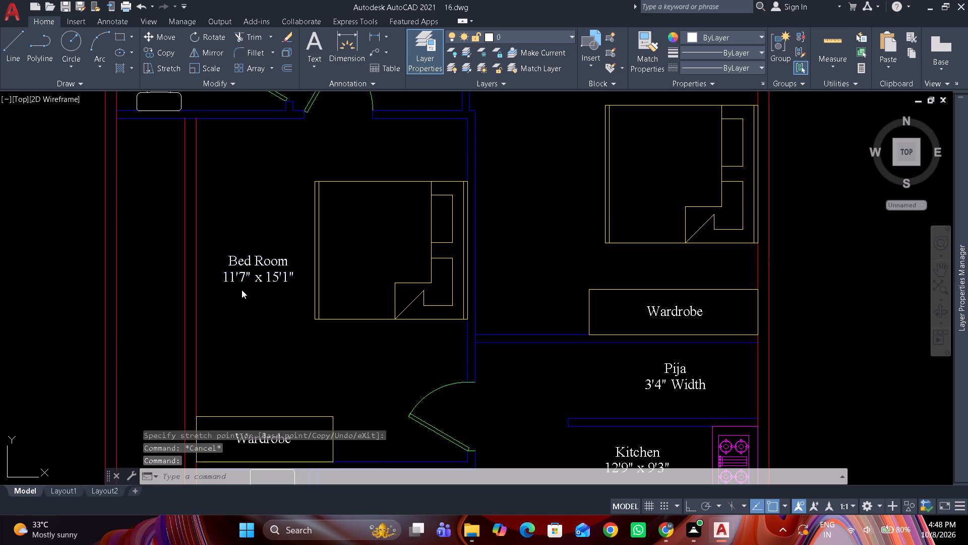
scroll(239, 291, "up", 1)
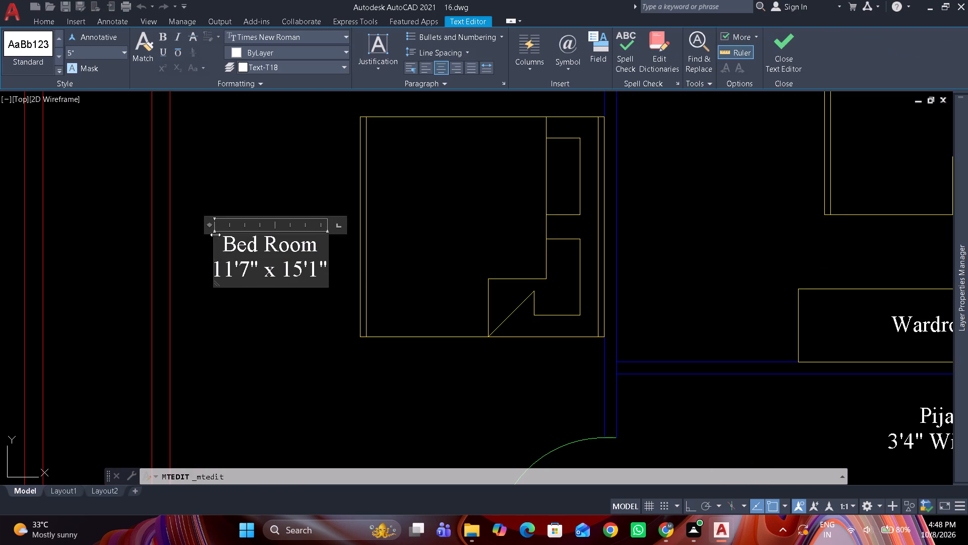
left_click_drag(209, 226, 188, 227)
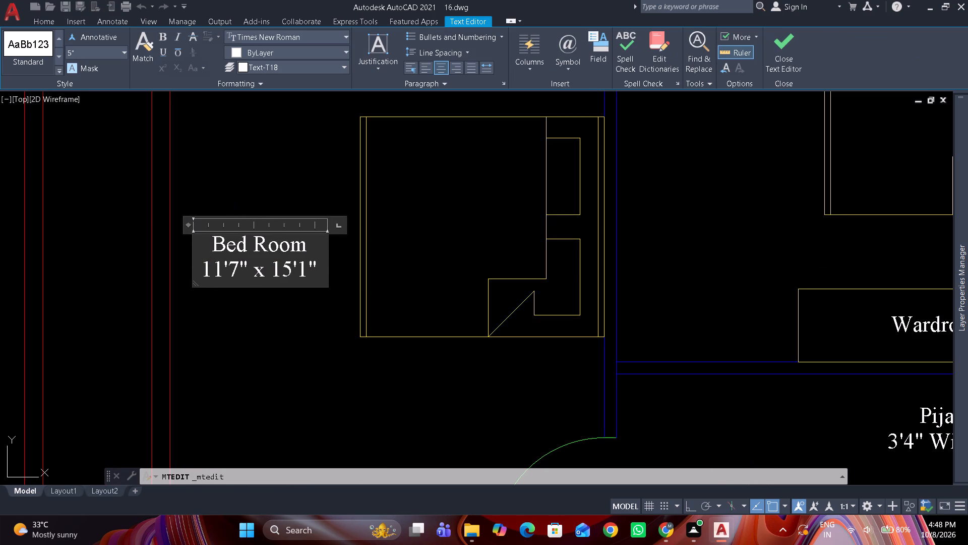
left_click_drag(204, 274, 326, 267)
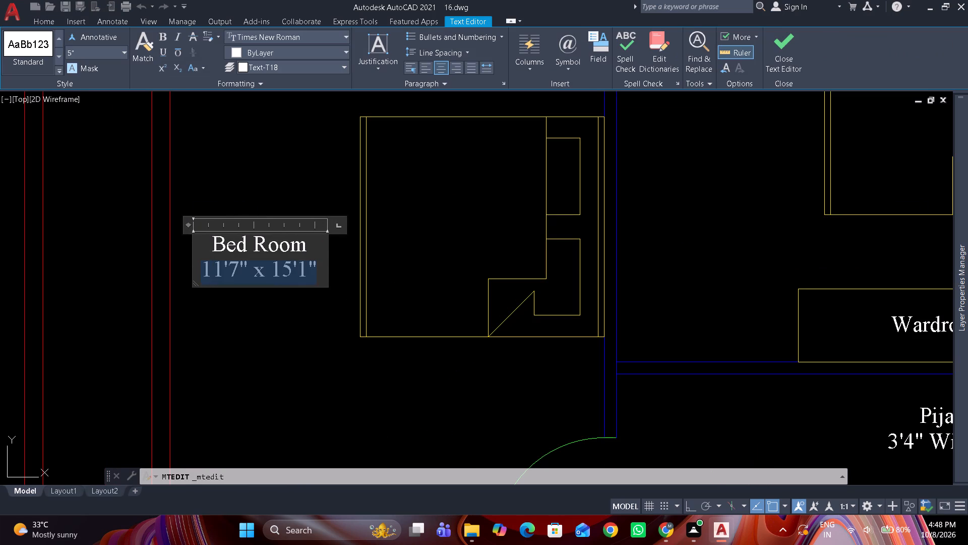
type("11'11\" x")
key("space")
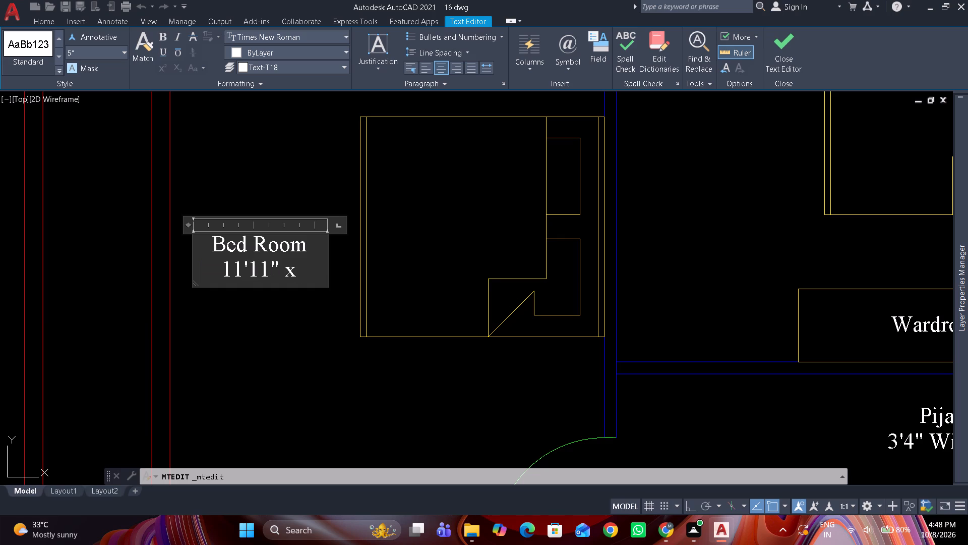
type("15'1\"")
left_click(307, 341)
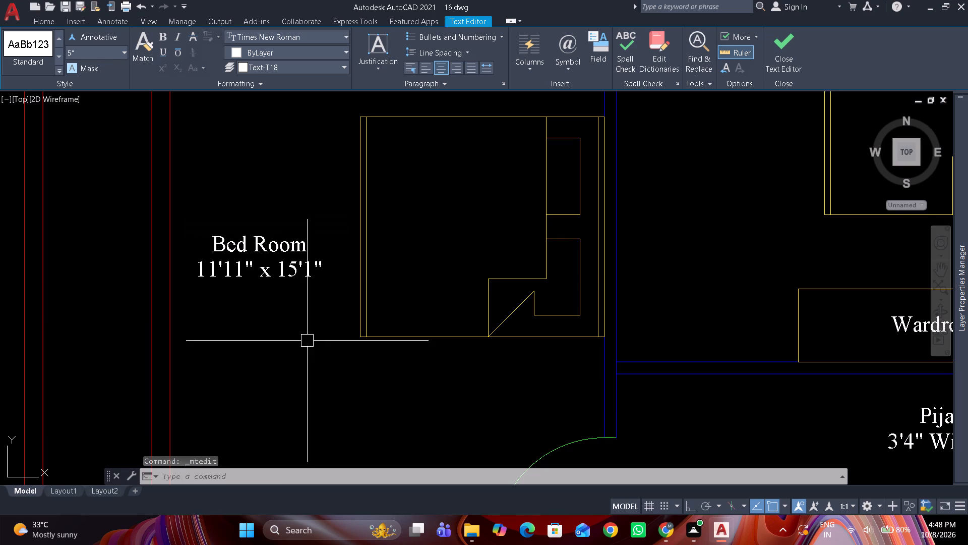
Move the loose 9'0" x 7'5" Lobby label into the first floor lobby between the toilet and the kitchen.
scroll(311, 232, "down", 4)
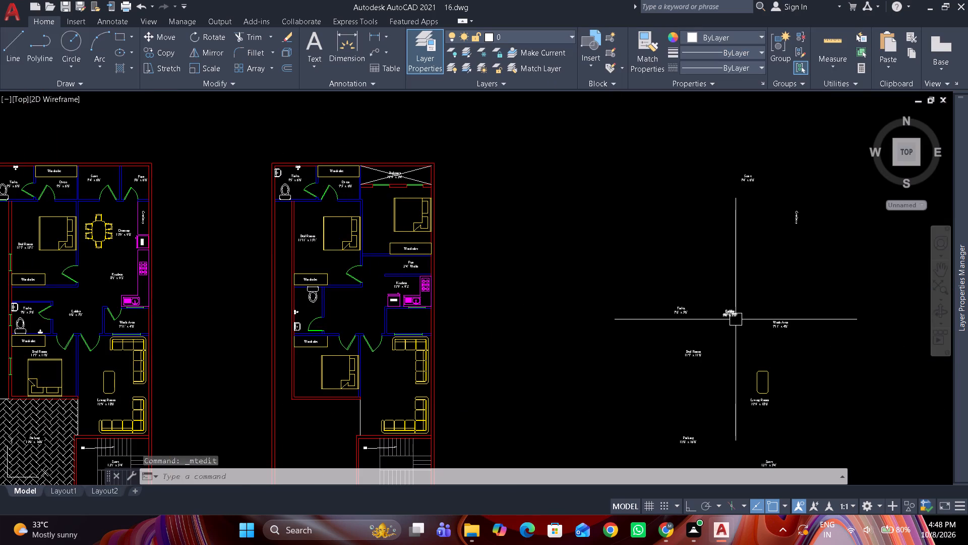
left_click(735, 319)
left_click_drag(742, 311, 735, 311)
scroll(394, 331, "up", 2)
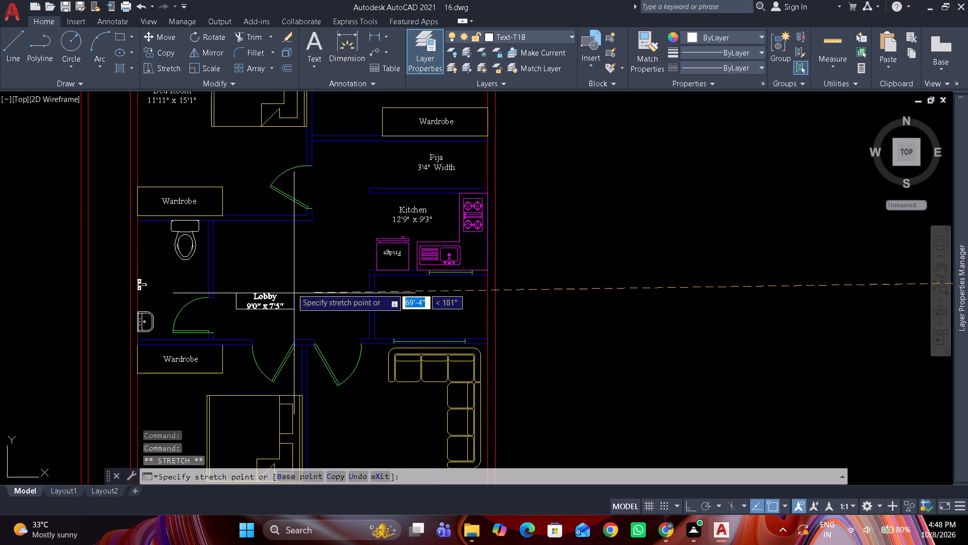
left_click(324, 276)
key("Escape")
Change the size line of the first floor Lobby label to 11'0" x 6'9".
scroll(289, 291, "up", 2)
double_click(295, 264)
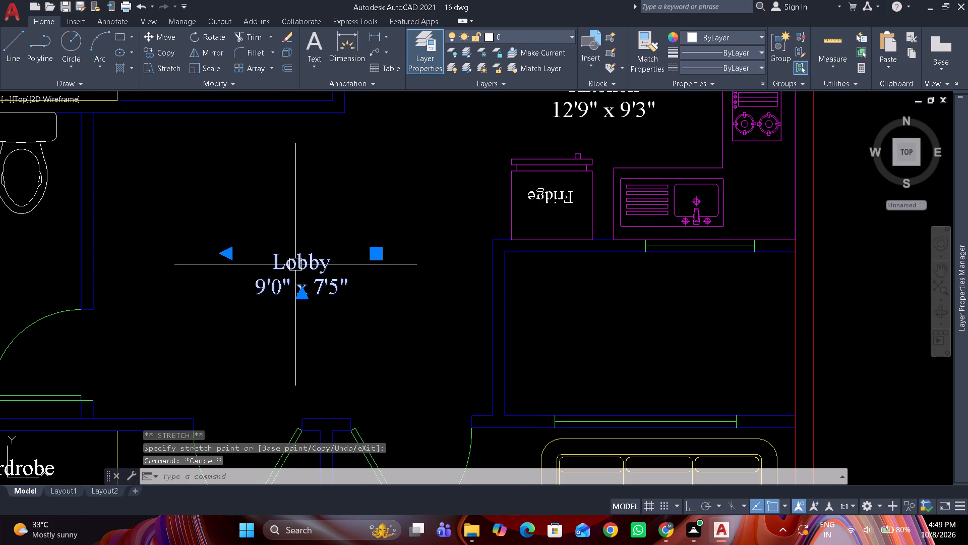
left_click_drag(249, 293, 405, 290)
type("11'")
type("0\"")
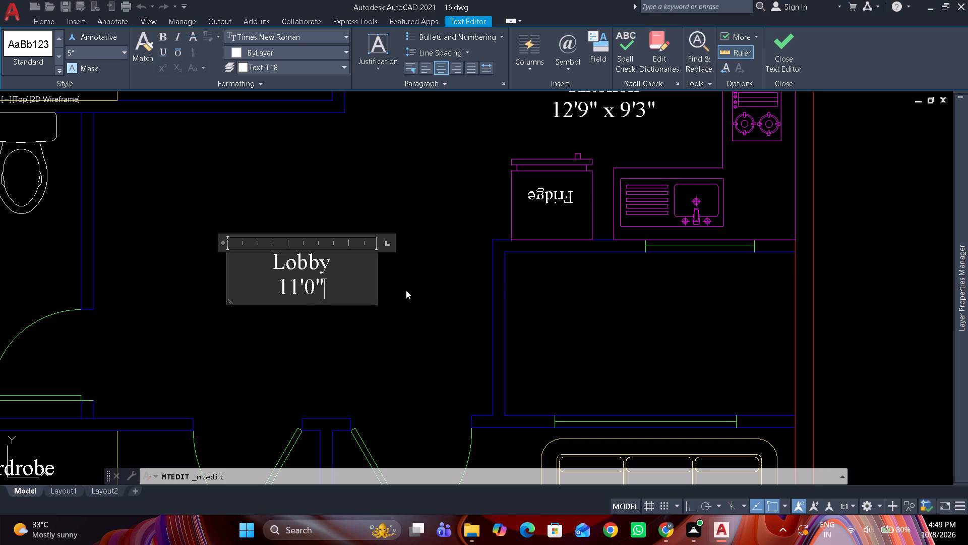
key("space")
type("x")
key("space")
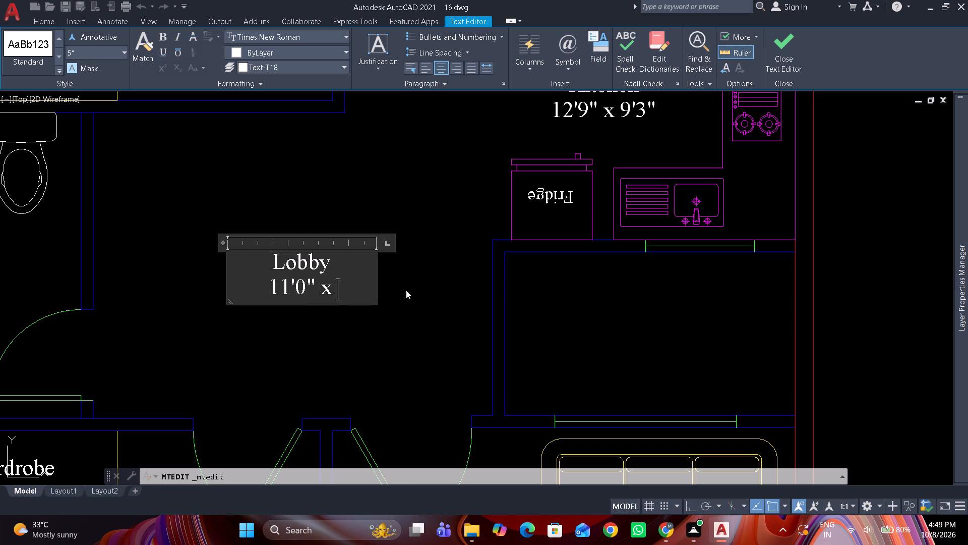
type("6'9")
key("shift+quotedbl")
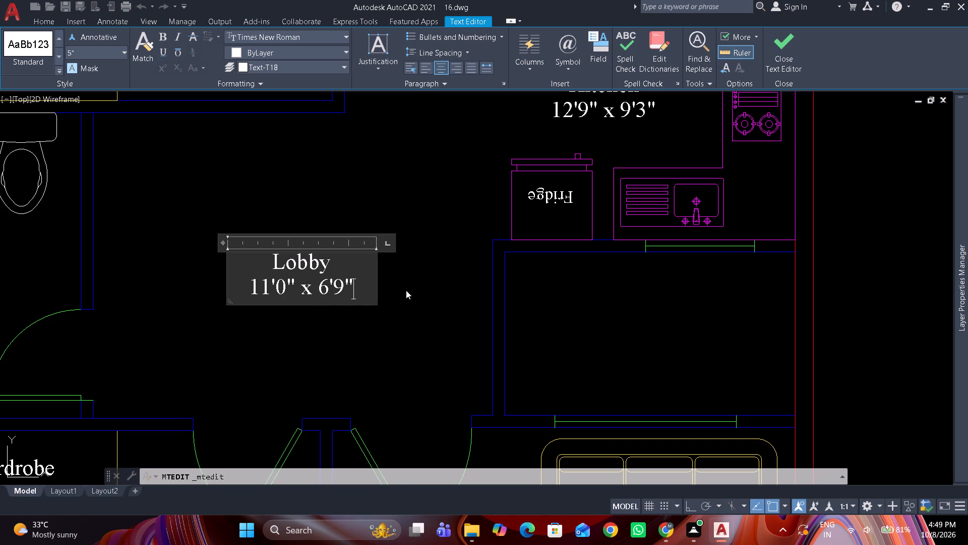
left_click(406, 290)
Move the loose 7'0" x 5'6" Toilet label into the small first floor space between the kitchen and the living room.
scroll(406, 290, "down", 4)
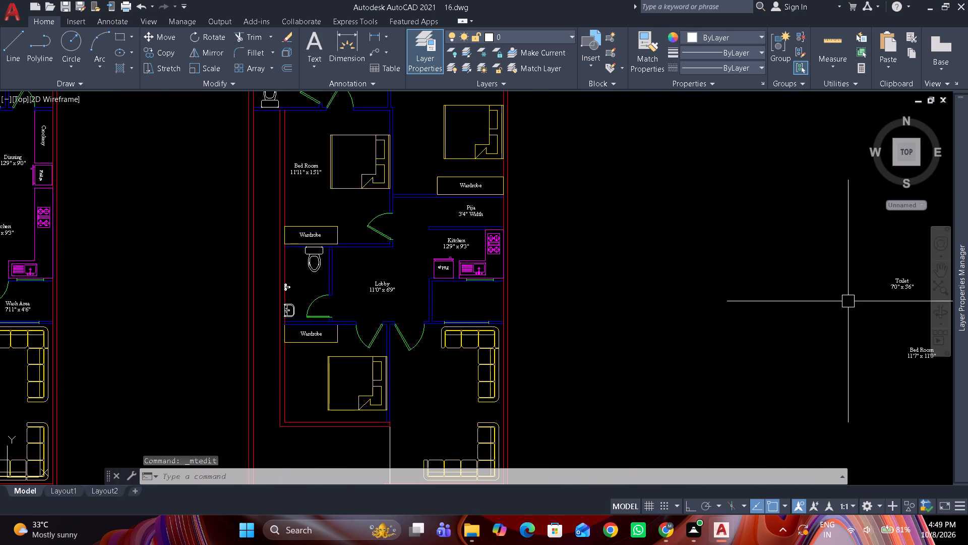
left_click(896, 282)
left_click_drag(918, 279, 878, 283)
scroll(538, 314, "up", 2)
scroll(396, 283, "up", 1)
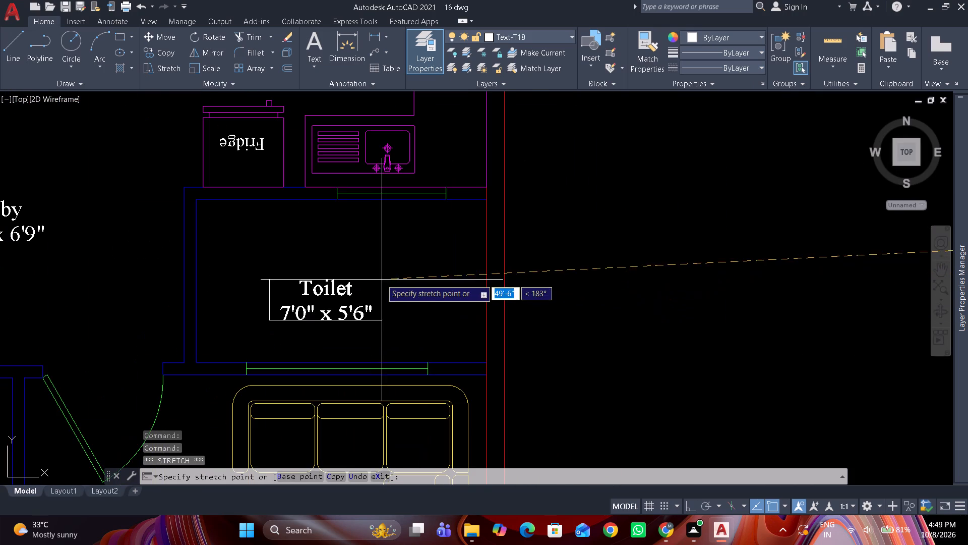
left_click(407, 263)
key("Escape")
Replace the text of the Toilet label below the kitchen with Duct and the size 7'11" x 4'6".
double_click(368, 271)
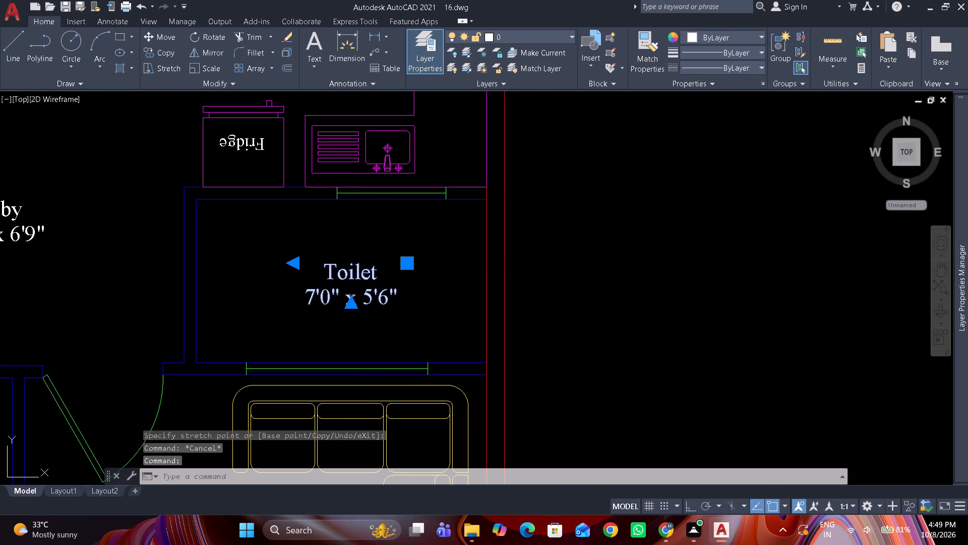
key("ctrl+a")
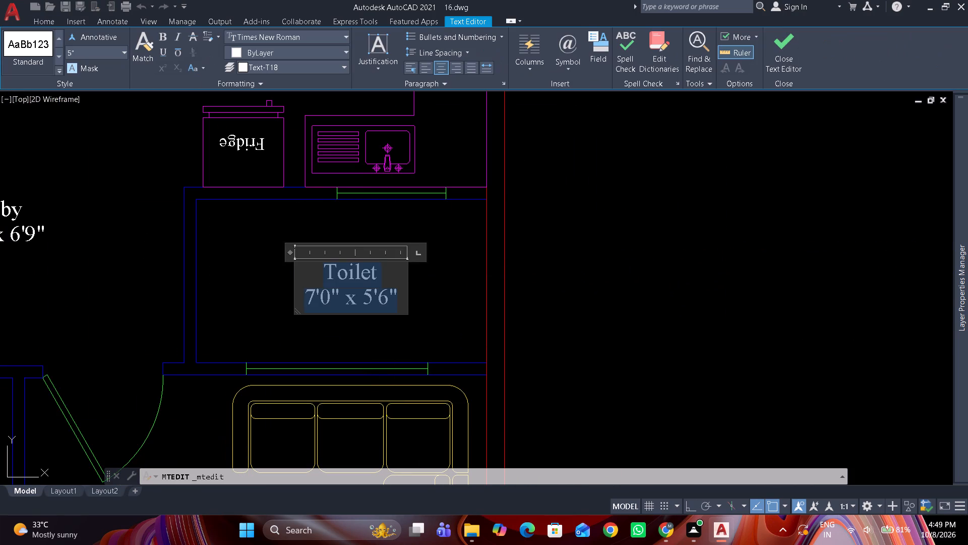
type("Duct")
key("Return")
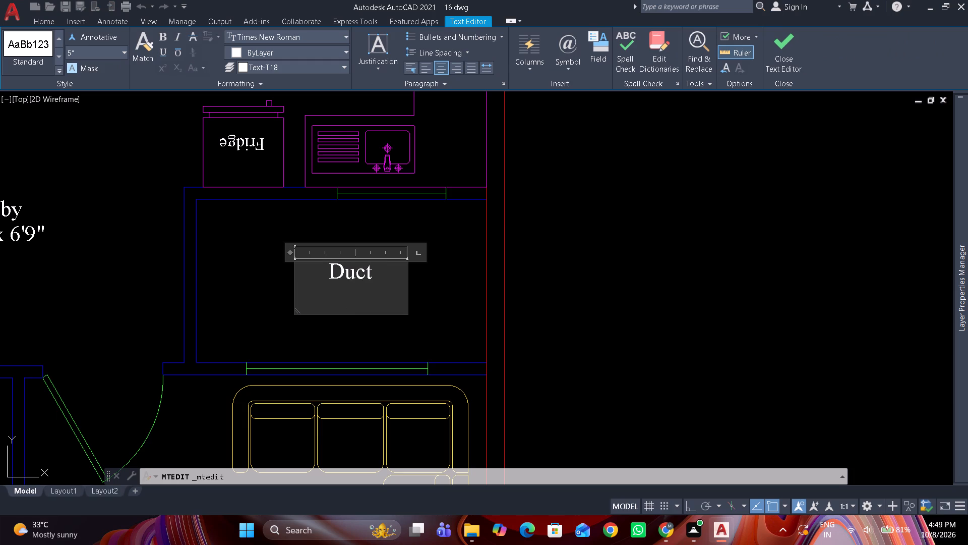
key("7")
type("'1\"")
key("BackSpace")
key("1")
type("\" x")
key("space")
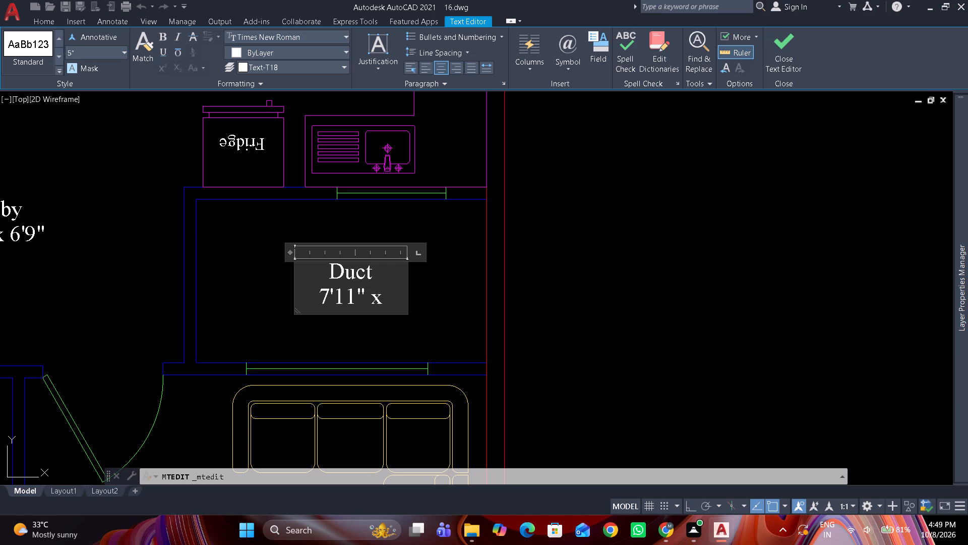
type("4'")
type("6\"")
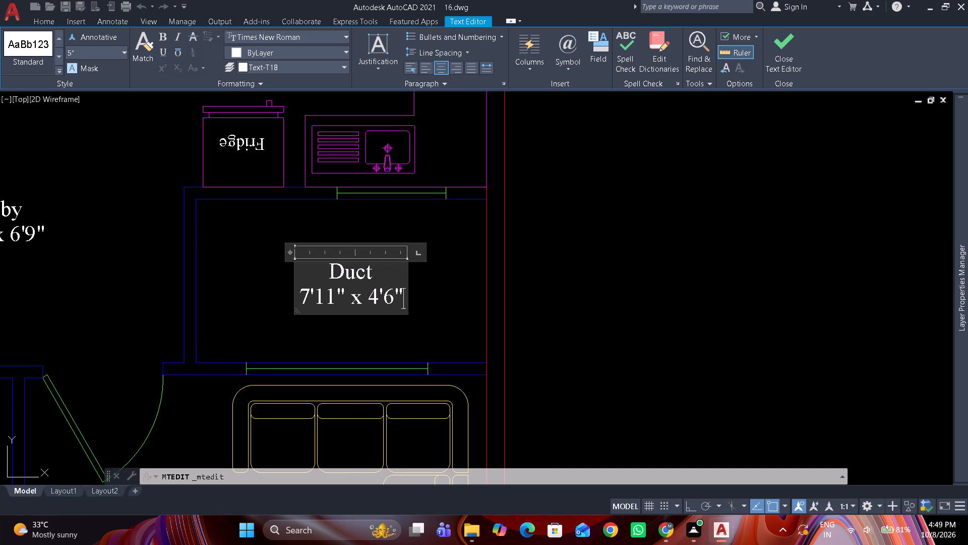
left_click(429, 310)
Draw two diagonal lines corner to corner across the duct below the first floor kitchen.
type("l")
key("space")
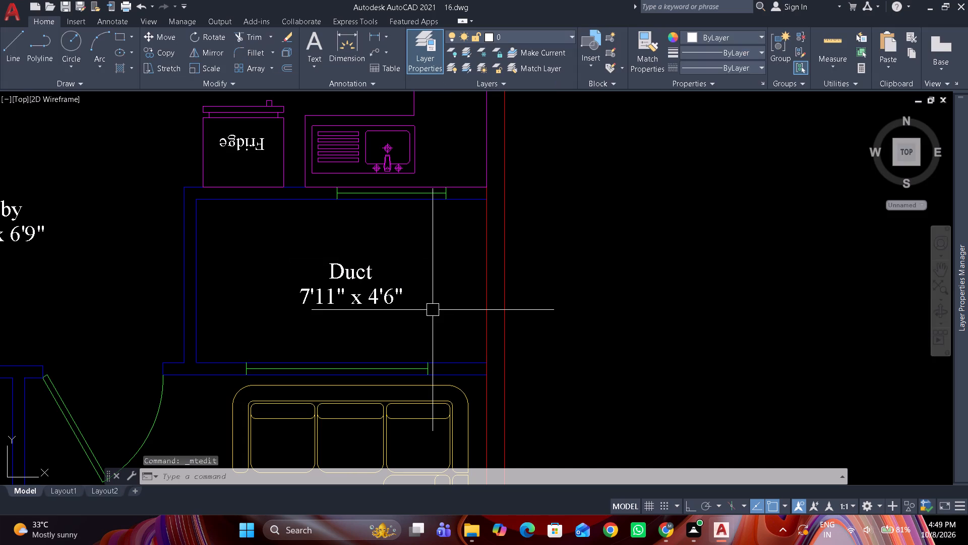
left_click(199, 369)
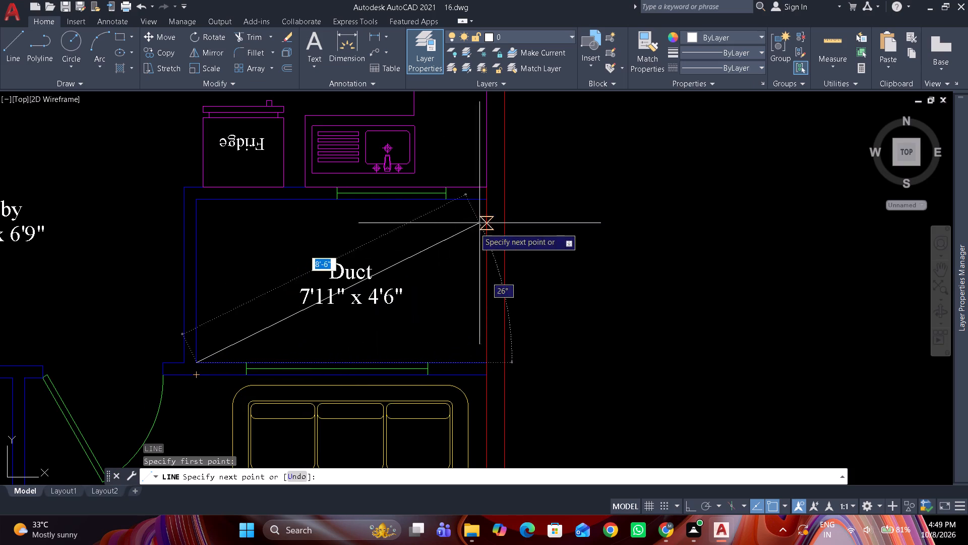
left_click_drag(491, 205, 482, 209)
key("space")
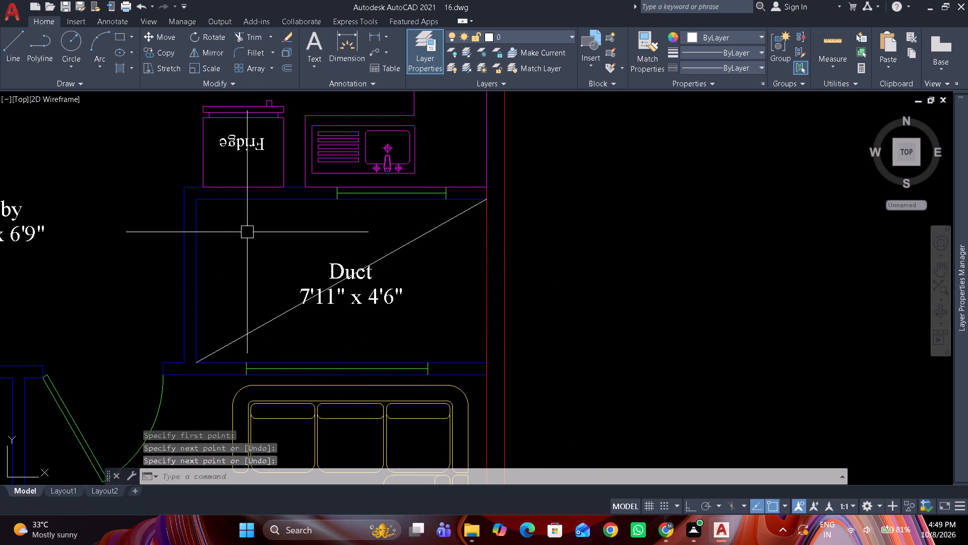
key("space")
left_click(193, 199)
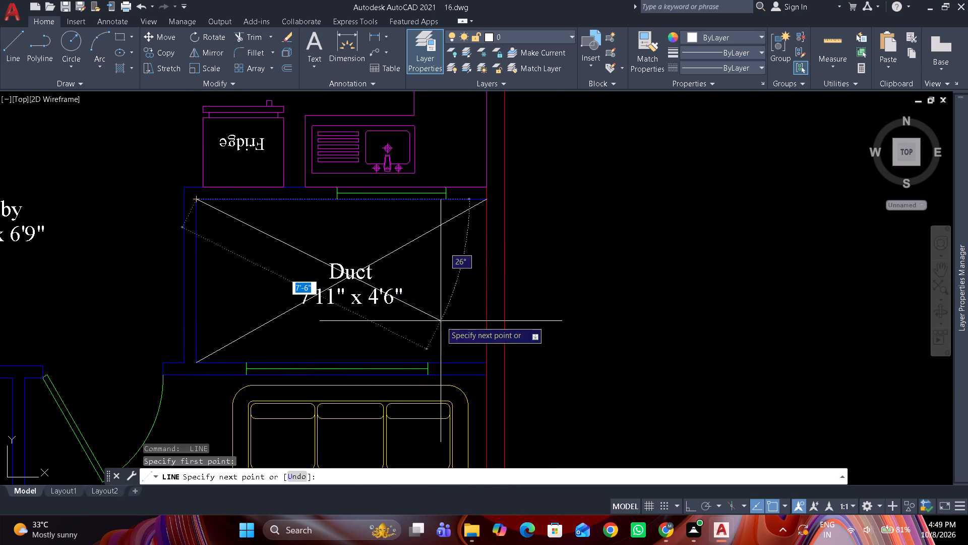
left_click(489, 363)
key("space")
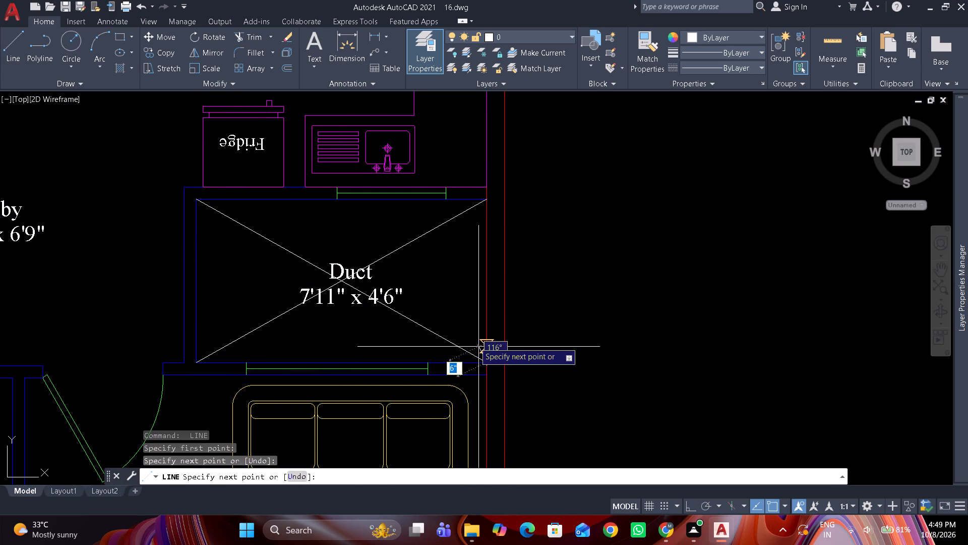
Nudge the Duct label so it sits centred on the crossing diagonals.
left_click(392, 290)
scroll(348, 270, "up", 2)
left_click_drag(335, 265, 308, 247)
key("Escape")
Move the loose centre table and 12'9" x 18'0" Living Room label together into the first floor living room beside the sofas.
scroll(348, 203, "down", 6)
middle_click_drag(392, 234, 419, 244)
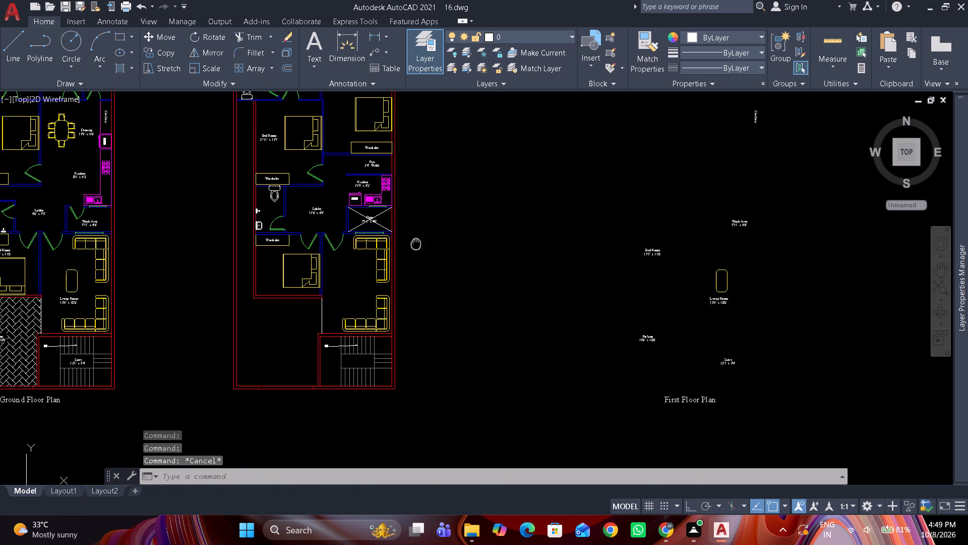
middle_click_drag(419, 244, 455, 252)
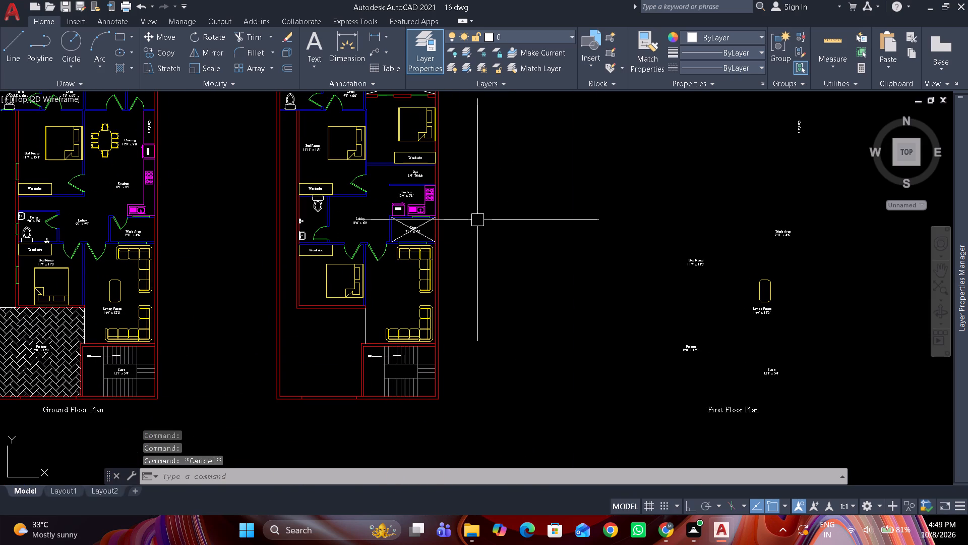
scroll(465, 263, "up", 1)
scroll(410, 197, "down", 1)
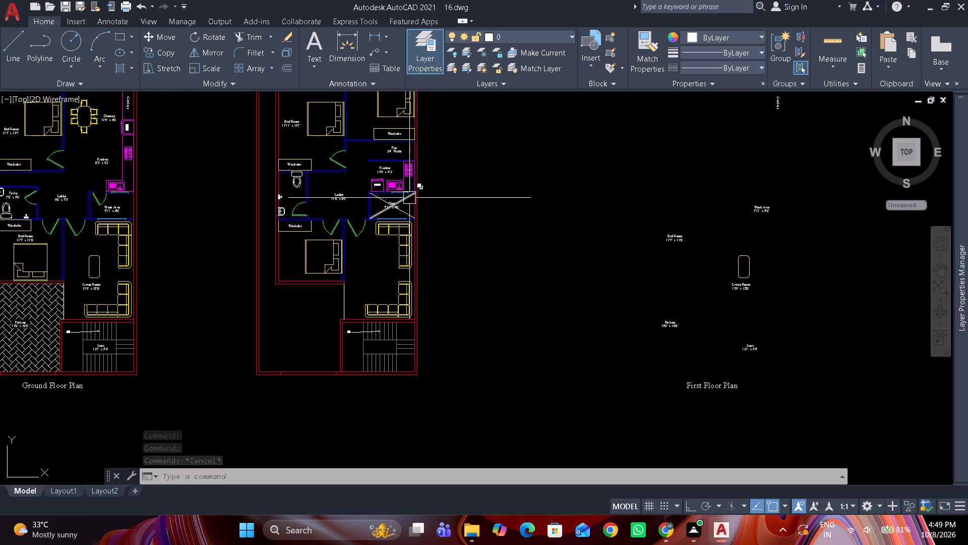
scroll(711, 331, "up", 1)
left_click_drag(769, 264, 764, 250)
left_click(759, 233)
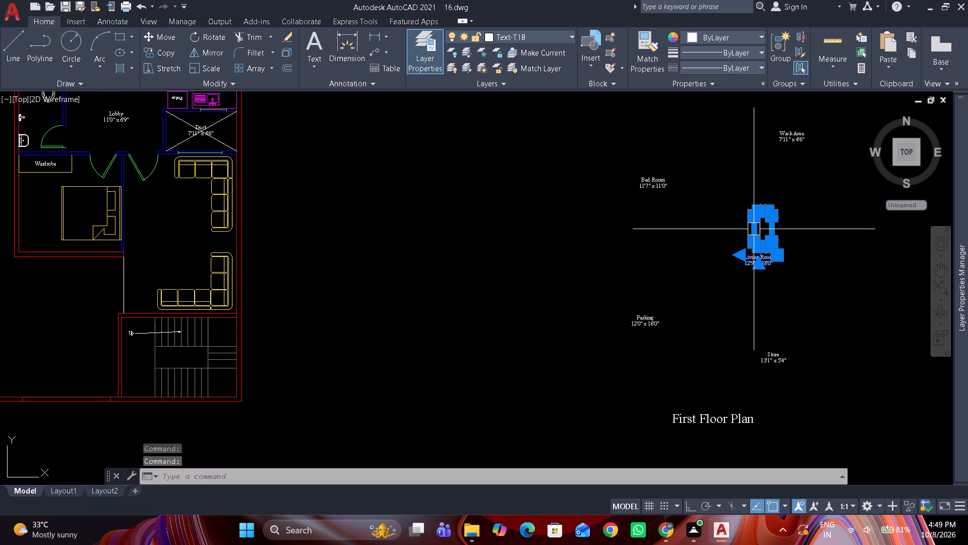
scroll(756, 228, "up", 3)
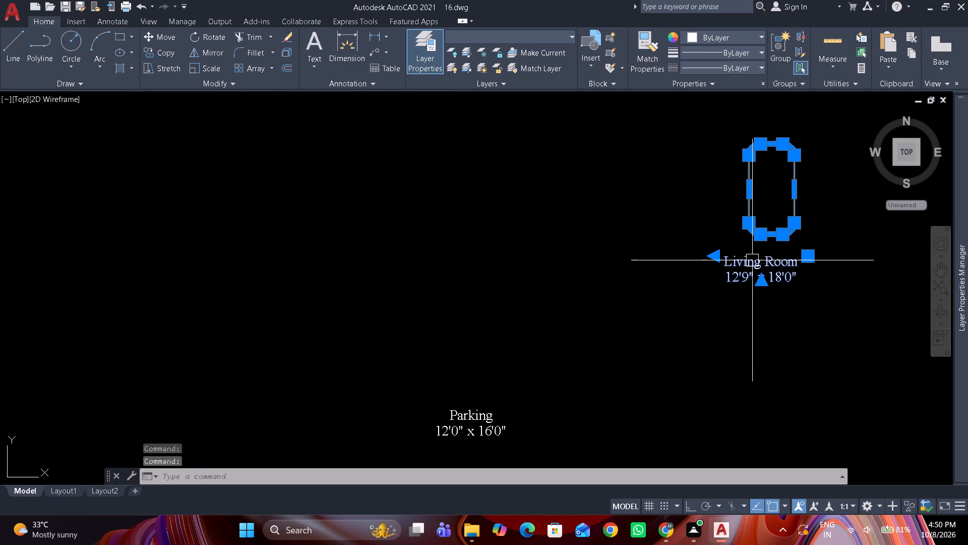
scroll(750, 262, "down", 2)
left_click_drag(748, 263, 164, 265)
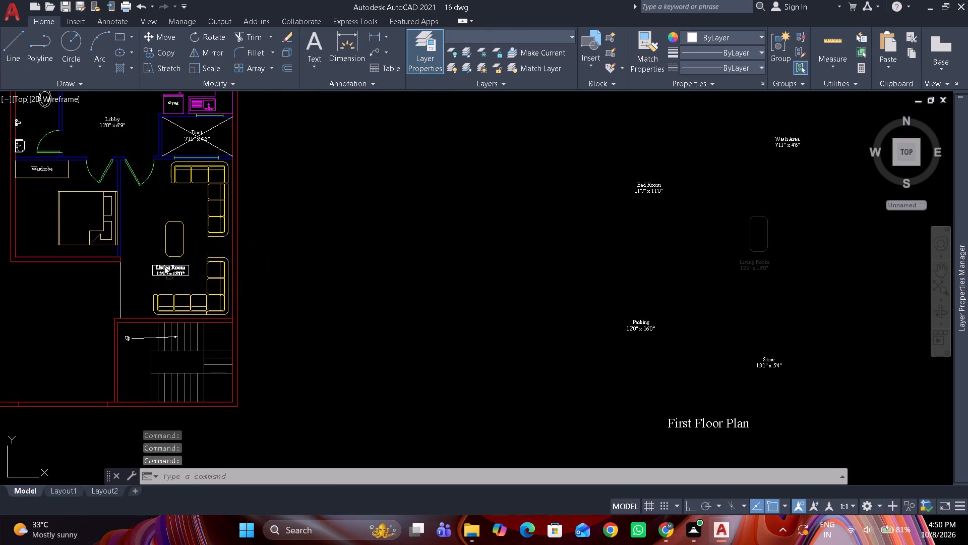
left_click_drag(164, 265, 158, 266)
Move the loose 11'7" x 11'0" Bed Room label beside the bed in the first floor's lower bedroom.
middle_click_drag(200, 280, 276, 309)
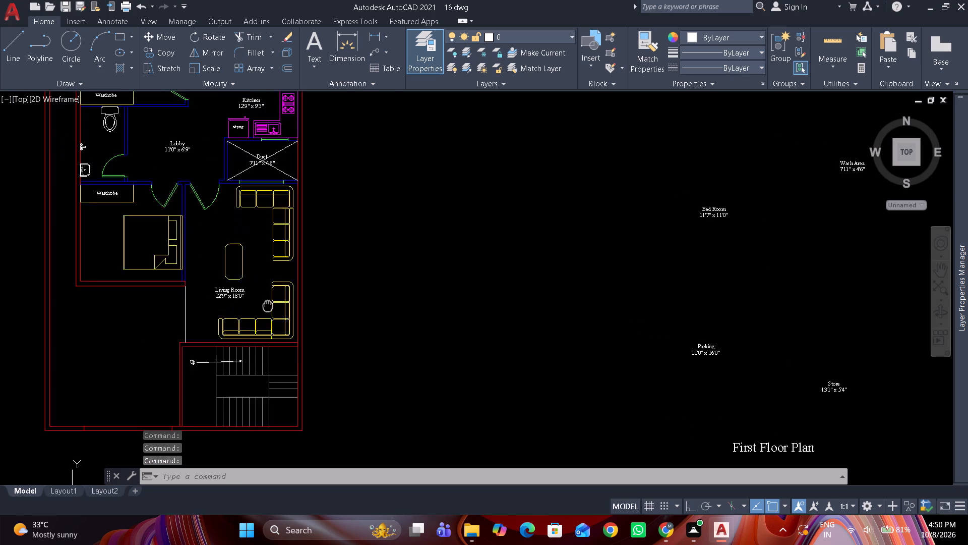
middle_click_drag(276, 309, 376, 335)
left_click(834, 243)
left_click_drag(845, 236, 826, 236)
scroll(235, 289, "up", 2)
scroll(223, 236, "up", 1)
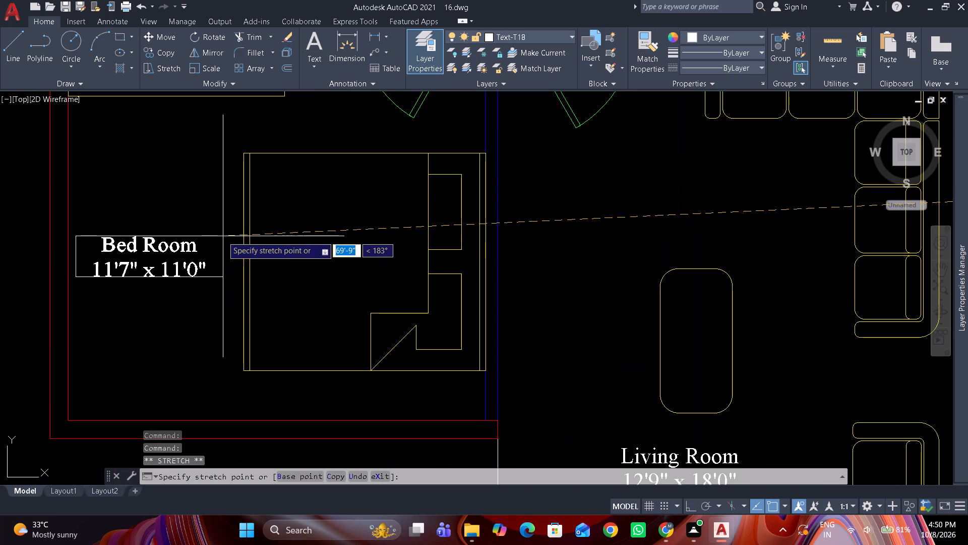
left_click(222, 235)
middle_click_drag(169, 258, 321, 256)
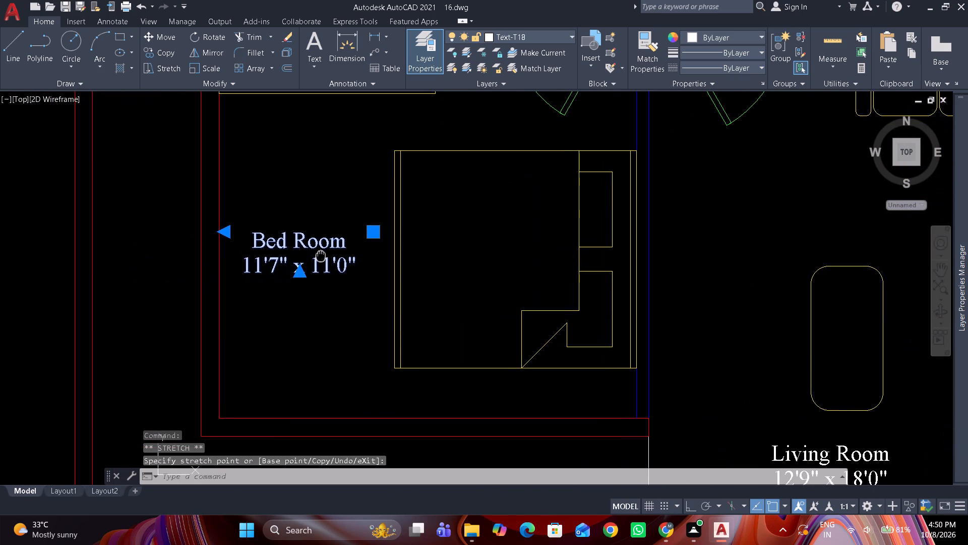
Move the loose Parking label into the open area below the first floor's lower bedroom.
key("Escape")
scroll(391, 184, "down", 4)
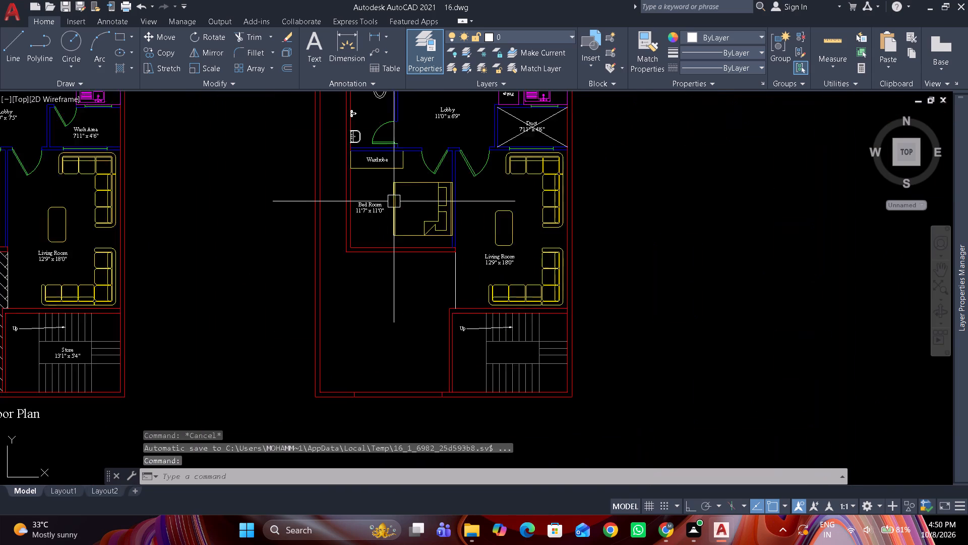
left_click(763, 271)
left_click_drag(763, 271, 744, 271)
scroll(354, 303, "up", 2)
left_click(450, 248)
scroll(447, 249, "up", 1)
key("Escape")
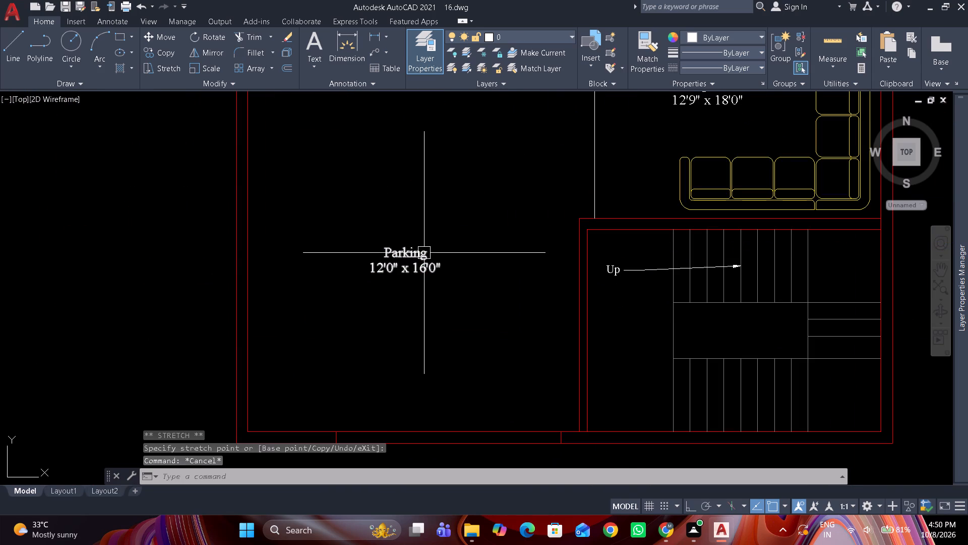
Change the name in the first floor's Parking label to Sit-out, keeping the 12'0" x 16'0" line below it.
double_click(423, 252)
scroll(423, 251, "up", 2)
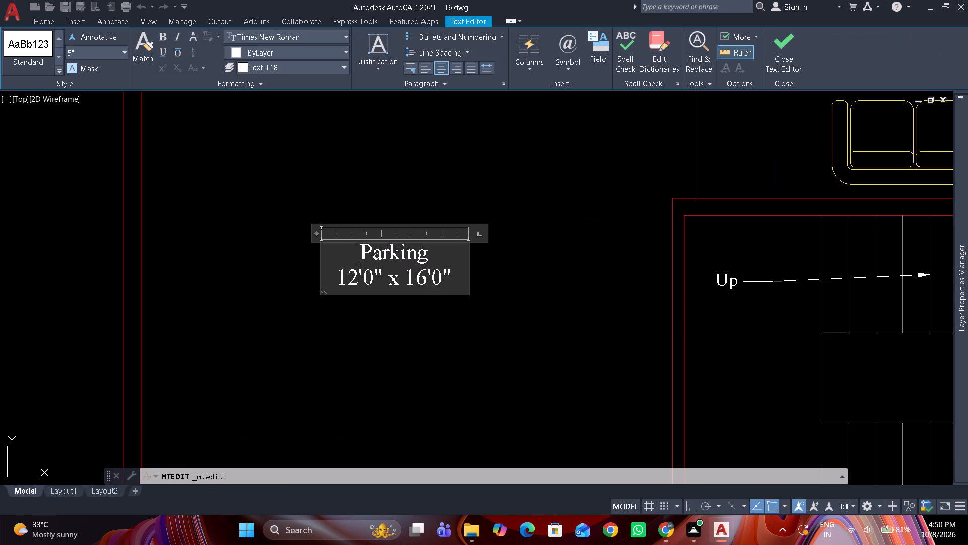
left_click_drag(356, 248, 461, 251)
type("Sitout")
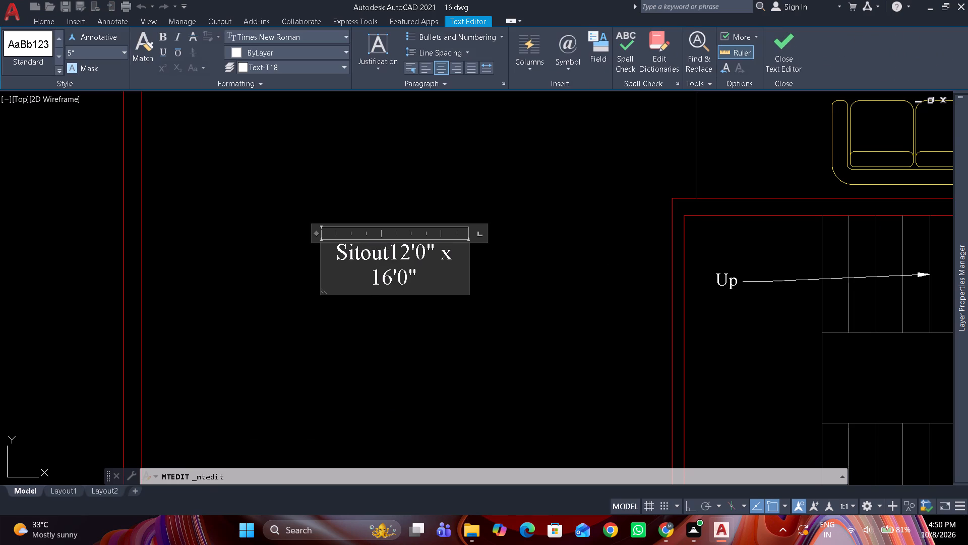
key("Return")
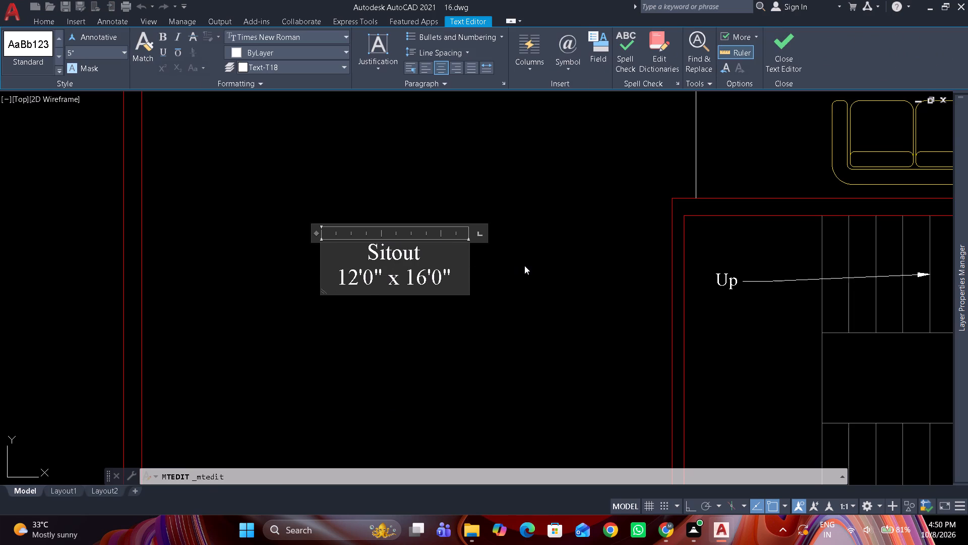
left_click(392, 251)
key("minus")
left_click_drag(466, 366, 466, 360)
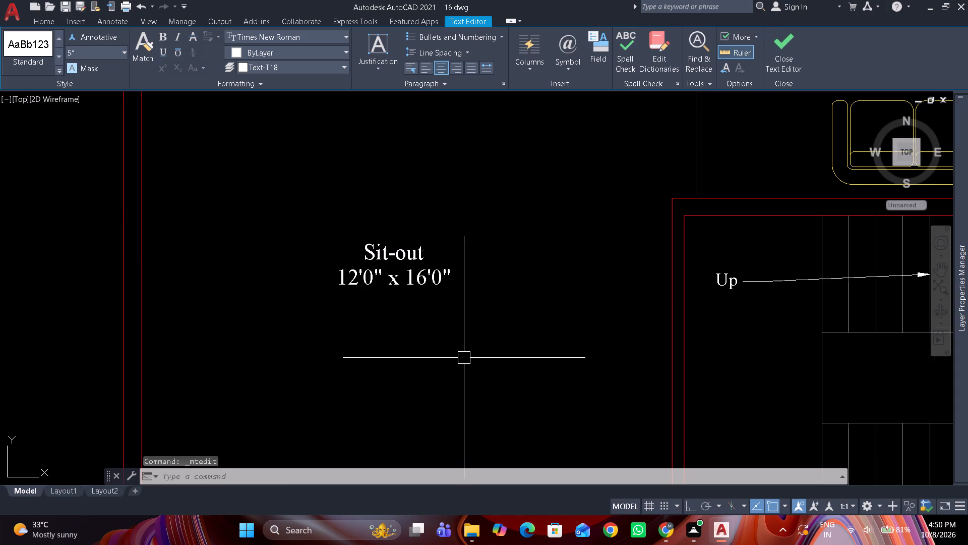
Move the First Floor Plan title horizontally with Ortho on, placing it beneath the first floor plan.
scroll(469, 235, "down", 3)
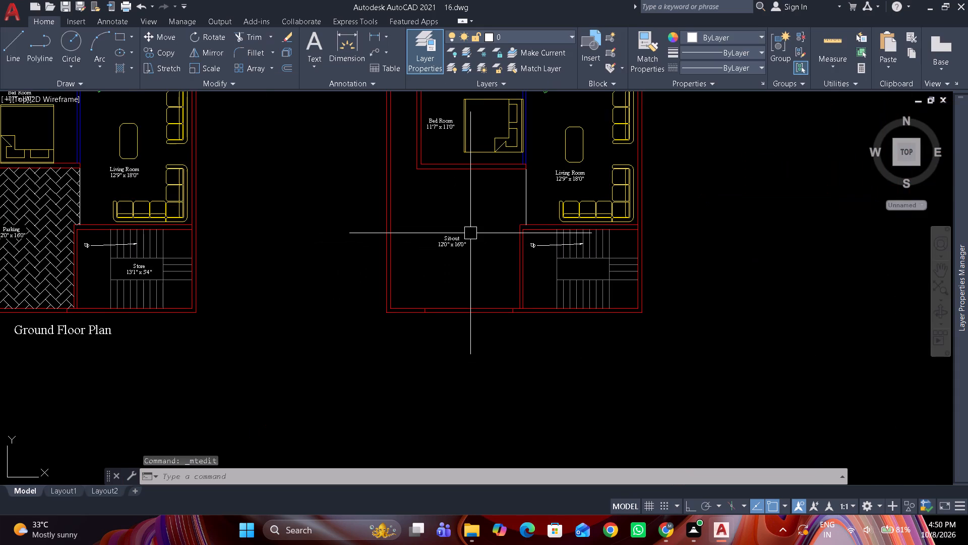
scroll(500, 226, "down", 1)
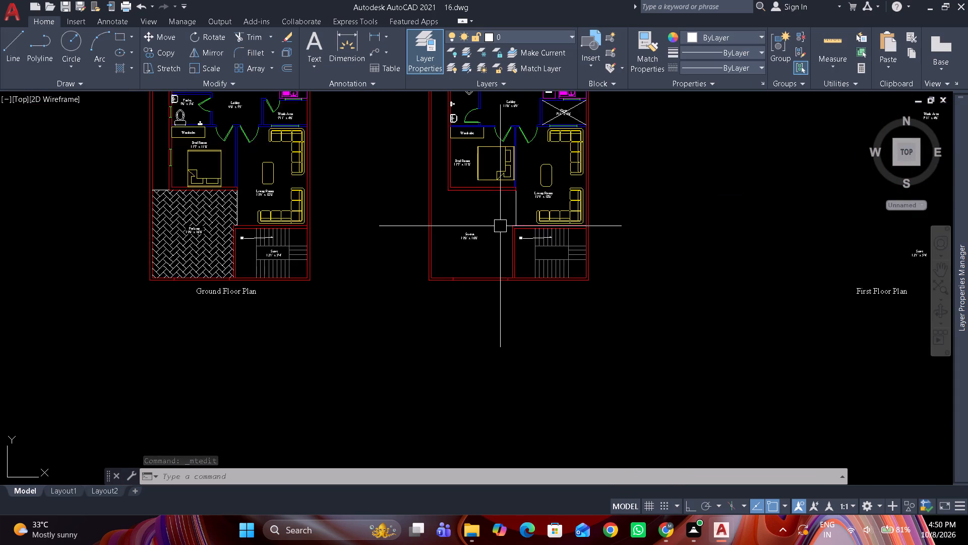
scroll(500, 226, "down", 1)
scroll(740, 263, "up", 2)
left_click(729, 268)
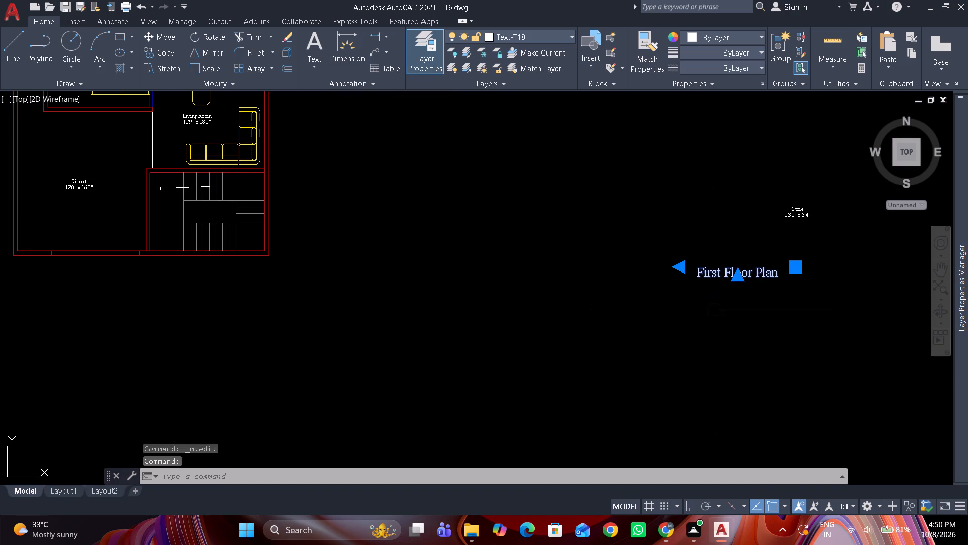
key("F8")
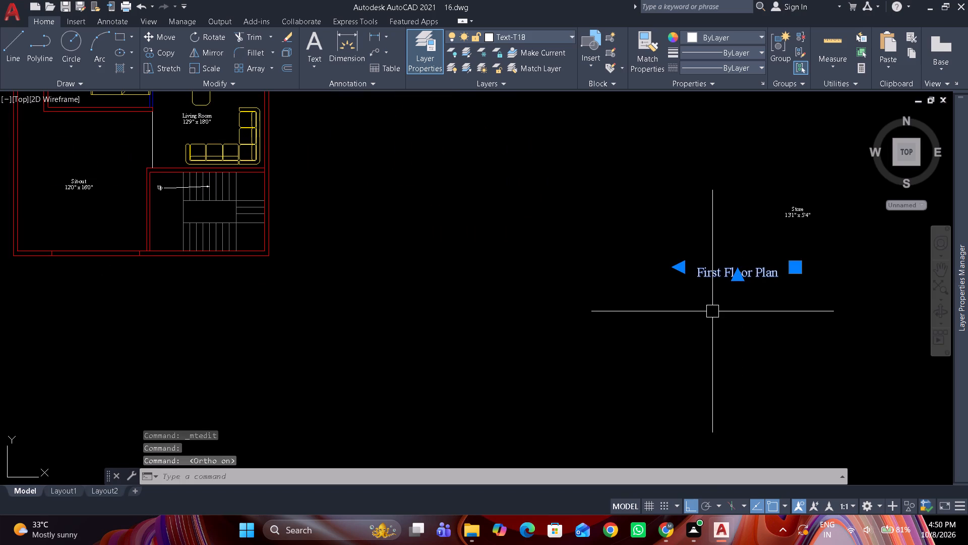
key("m")
key("space")
left_click_drag(712, 311, 673, 311)
middle_click_drag(163, 372, 437, 363)
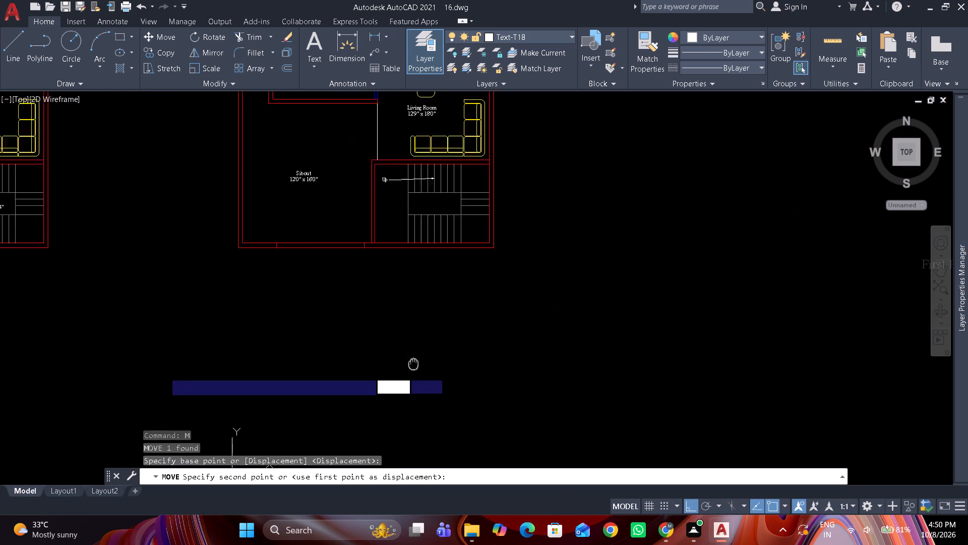
middle_click_drag(437, 363, 489, 361)
left_click(450, 359)
key("Escape")
scroll(516, 338, "down", 1)
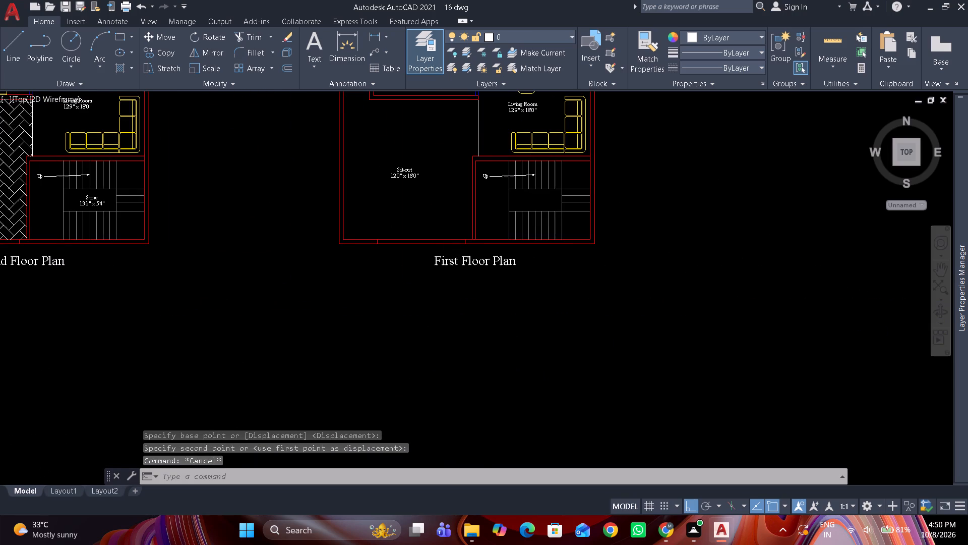
Erase the leftover loose labels beside the first floor plan.
scroll(516, 338, "down", 1)
middle_click_drag(509, 339, 411, 370)
scroll(670, 307, "up", 1)
scroll(697, 324, "down", 1)
left_click_drag(695, 344, 667, 290)
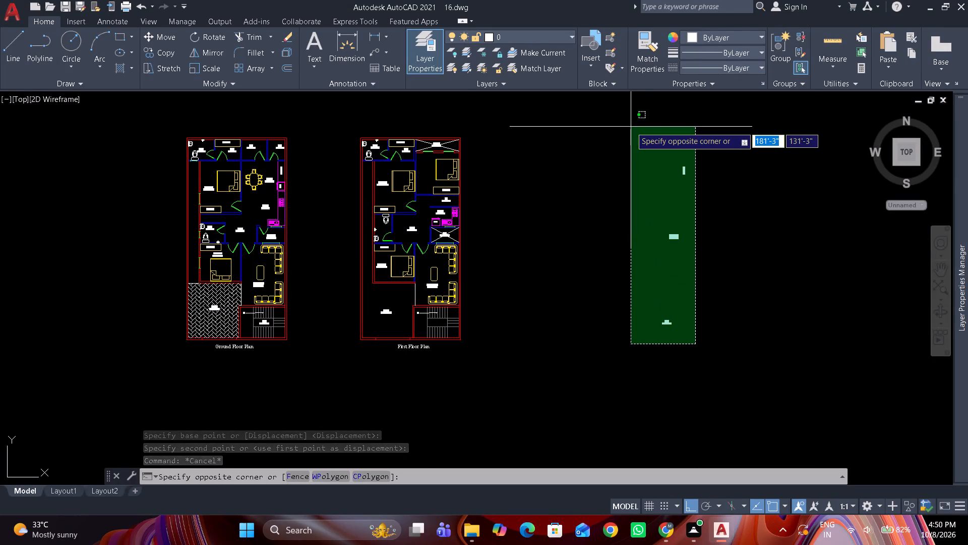
left_click(631, 127)
type("e")
key("space")
Save the drawing.
scroll(438, 257, "up", 2)
middle_click_drag(424, 260, 436, 274)
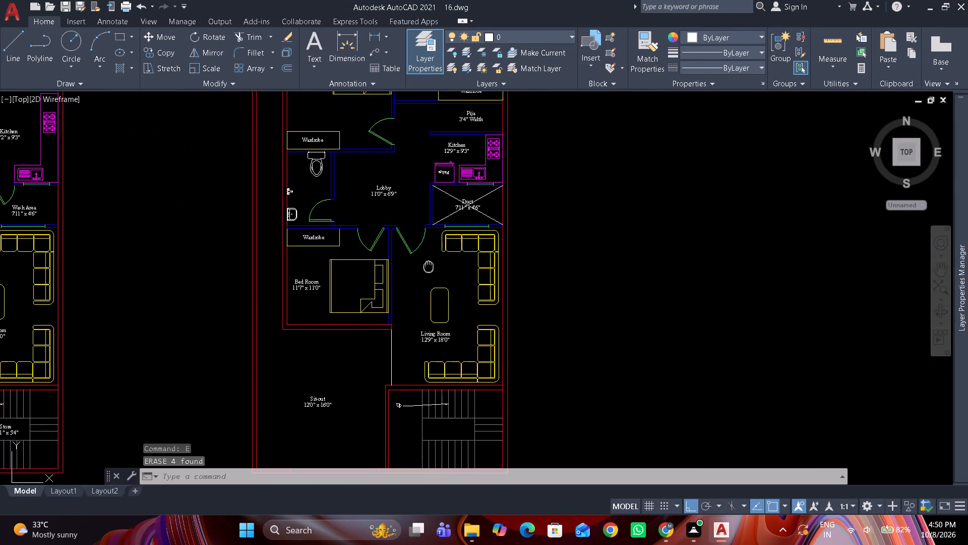
middle_click_drag(436, 274, 473, 331)
middle_click(473, 331)
middle_click(473, 331)
middle_click(473, 331)
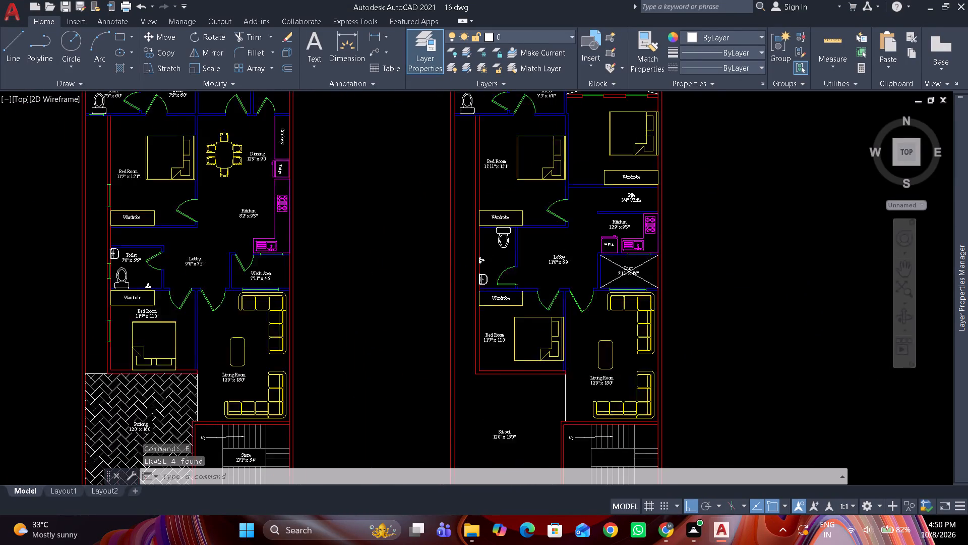
key("ctrl+s")
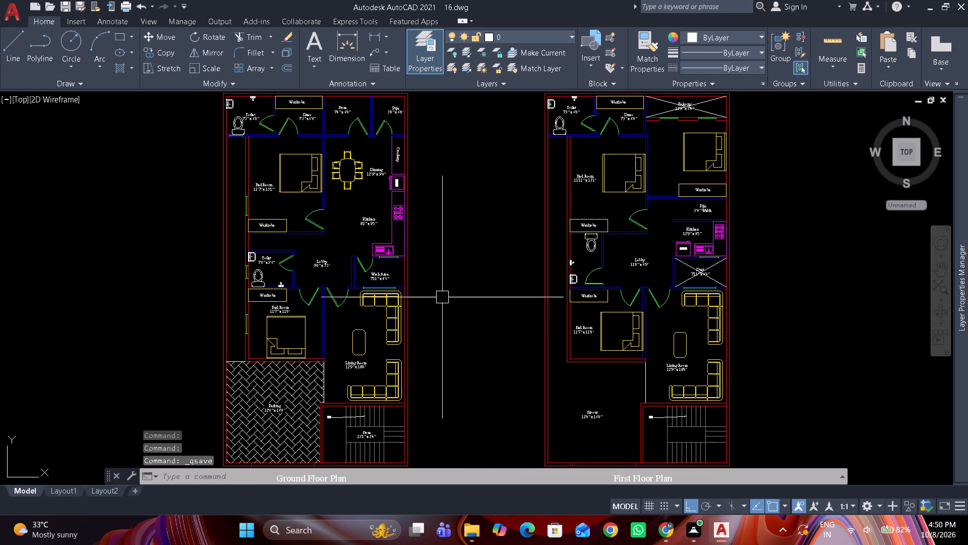
Start an ANSI32 hatch in the ground floor wall between the upper toilet and bedroom, including the short piece beside the window.
type("h")
key("space")
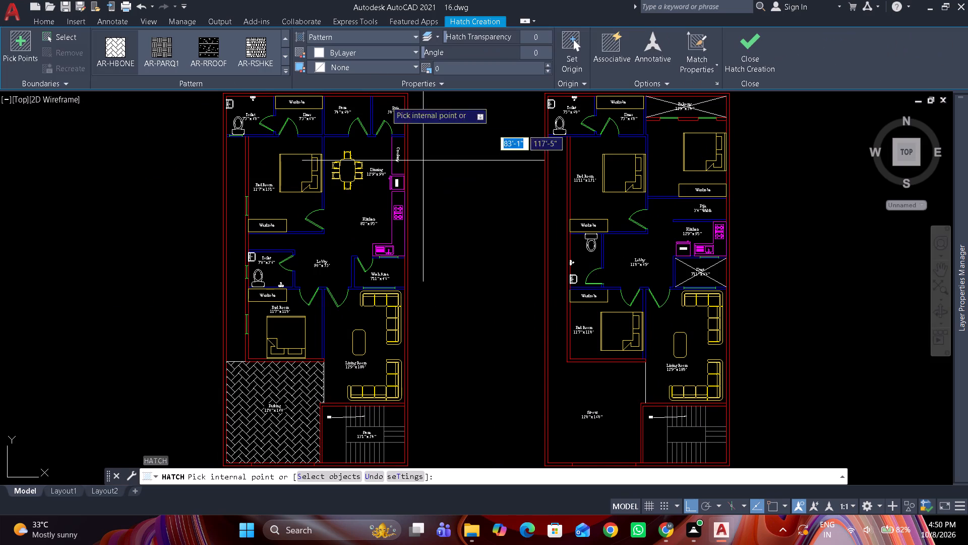
scroll(179, 59, "up", 16)
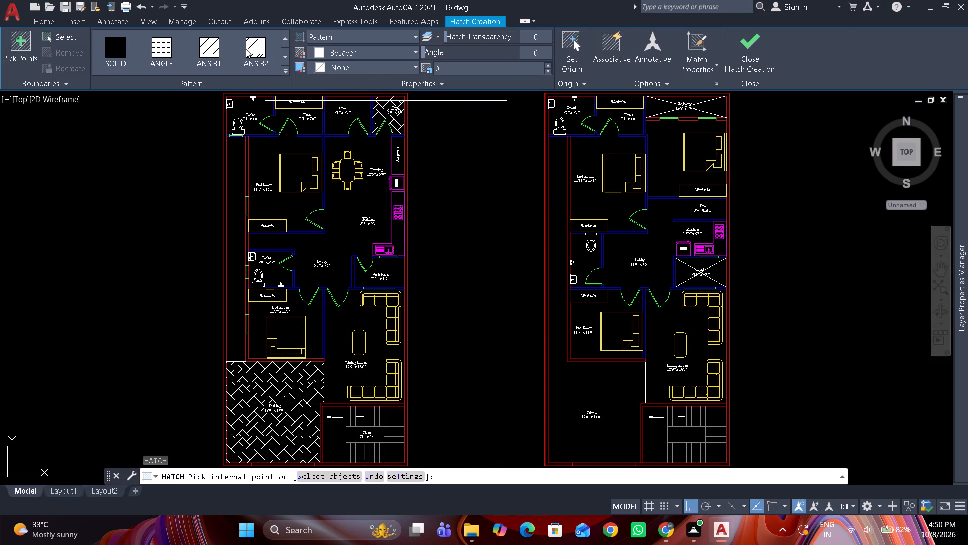
left_click(247, 49)
scroll(267, 143, "up", 3)
middle_click_drag(260, 154, 284, 236)
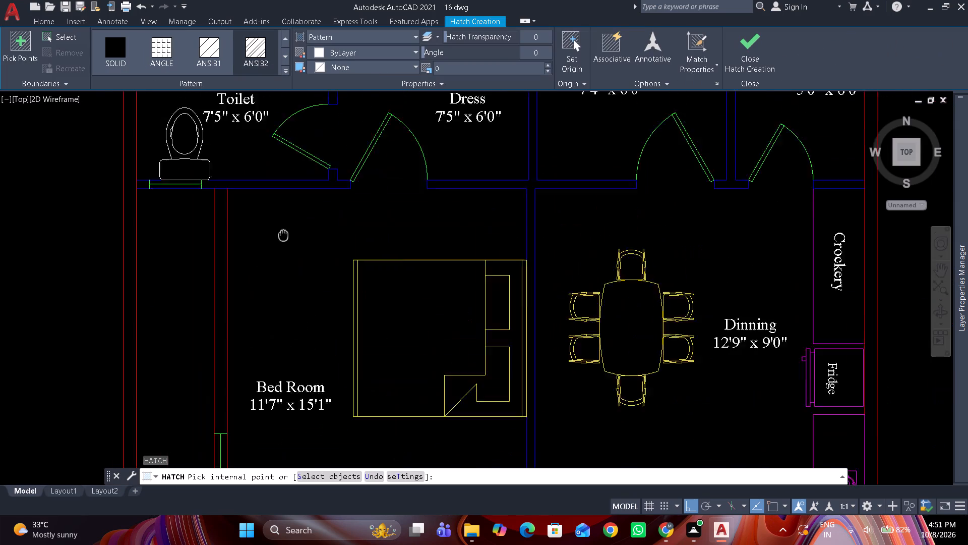
middle_click_drag(284, 236, 291, 261)
left_click(290, 214)
scroll(148, 217, "up", 3)
left_click(157, 216)
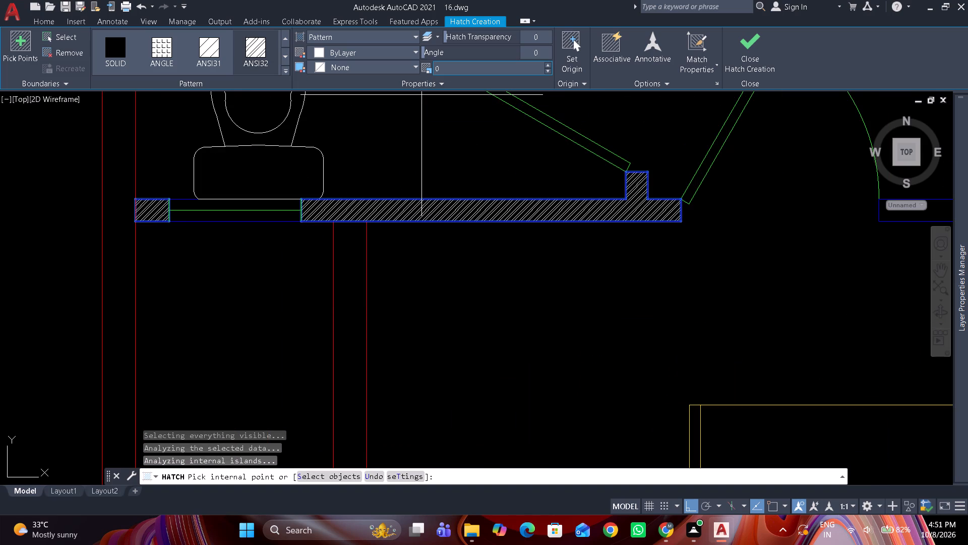
Adjust the hatch pattern scale so the diagonal lines in the wall are more widely spaced.
scroll(450, 71, "up", 8)
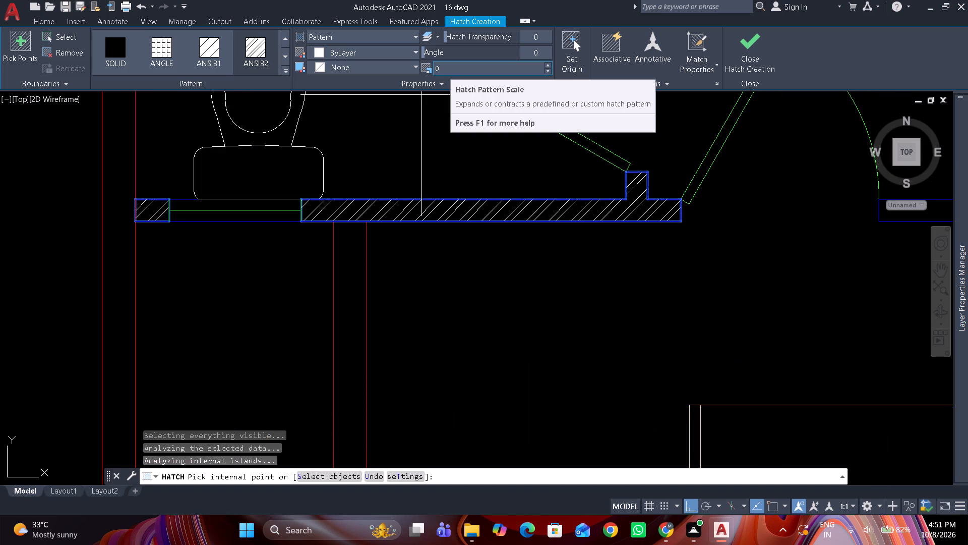
scroll(453, 67, "down", 4)
scroll(453, 67, "up", 4)
scroll(453, 67, "down", 20)
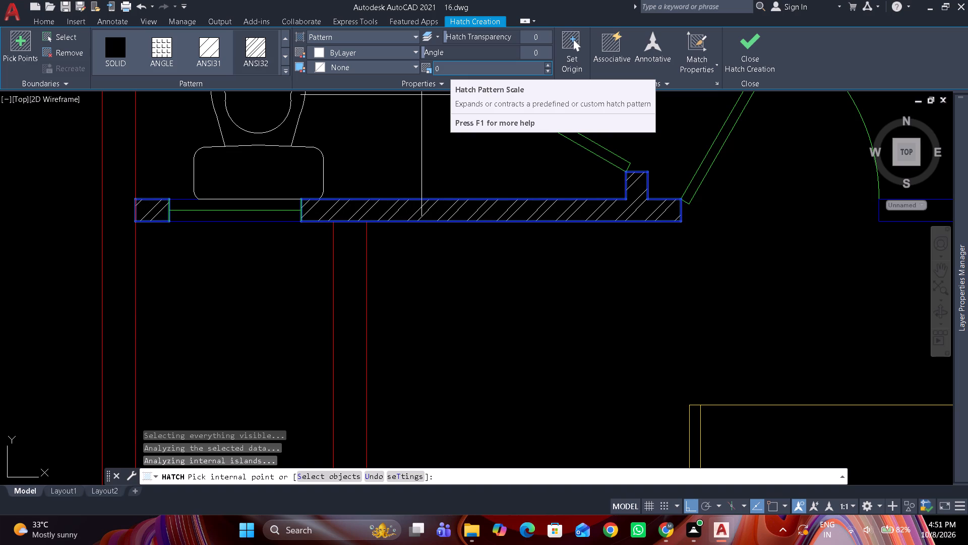
scroll(454, 67, "down", 3)
scroll(454, 67, "up", 5)
scroll(454, 67, "down", 10)
Add the remaining ground floor walls around the upper Toilet, Dress, Store and Puja, plus the Bed Room–Dinning partition, to the hatch.
scroll(454, 67, "down", 7)
middle_click_drag(457, 168, 430, 324)
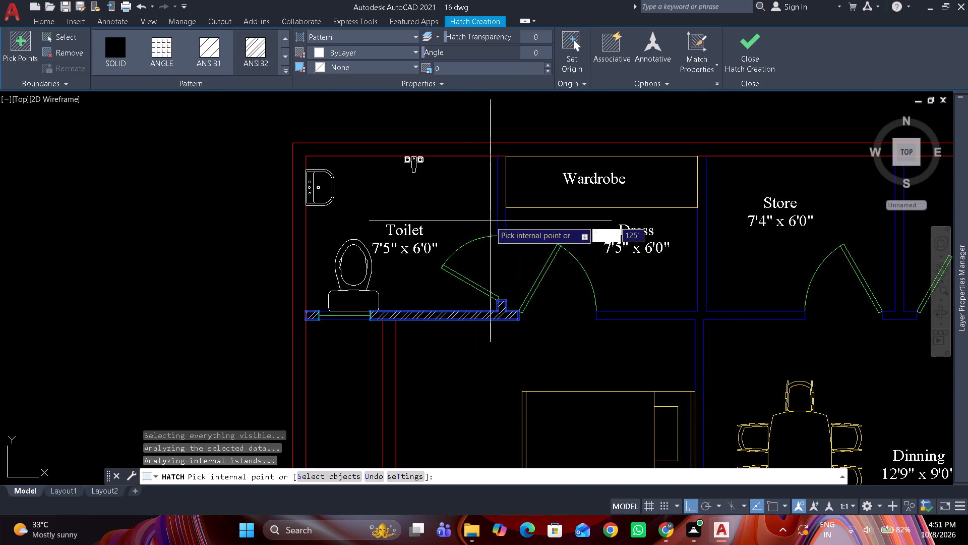
left_click(502, 224)
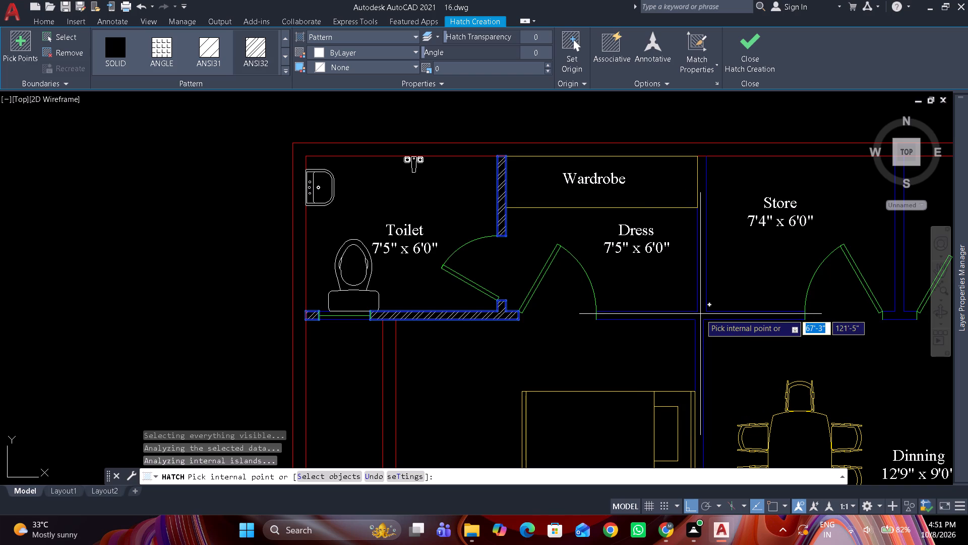
left_click(700, 314)
scroll(700, 314, "down", 1)
middle_click_drag(700, 314, 426, 223)
scroll(555, 234, "up", 1)
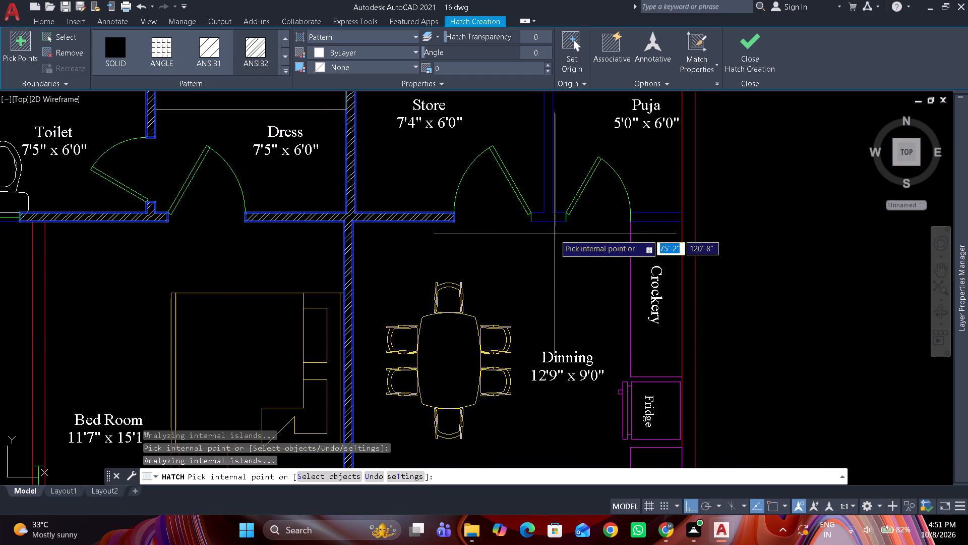
left_click(549, 217)
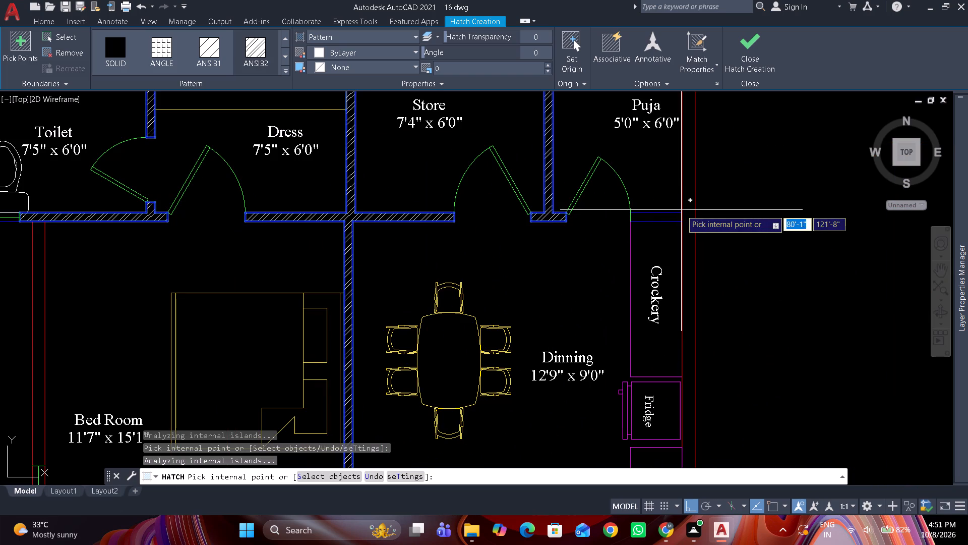
left_click(669, 215)
Add the wall below the upper Bed Room, the lower Toilet walls and the lower Bed Room–Living Room partition to the ground floor hatch.
scroll(656, 186, "down", 3)
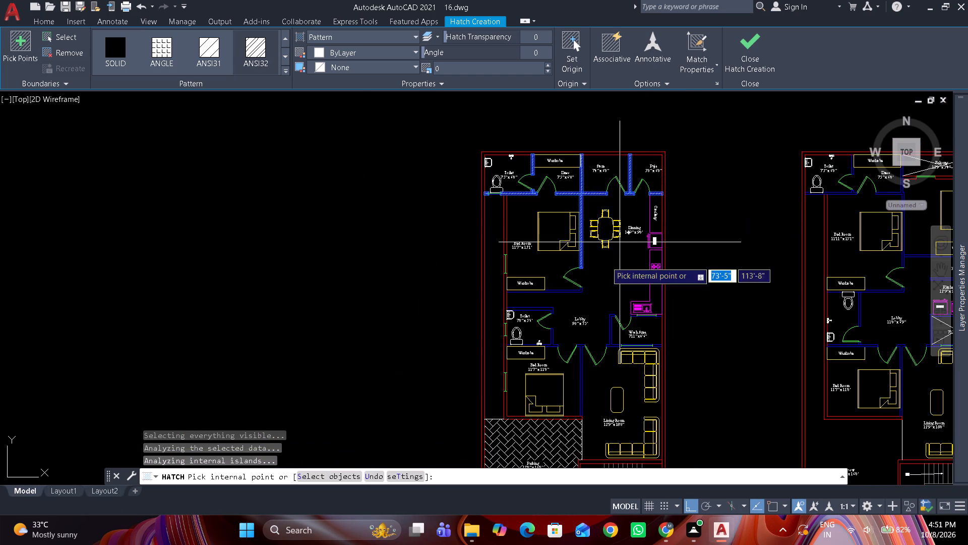
scroll(593, 272, "up", 2)
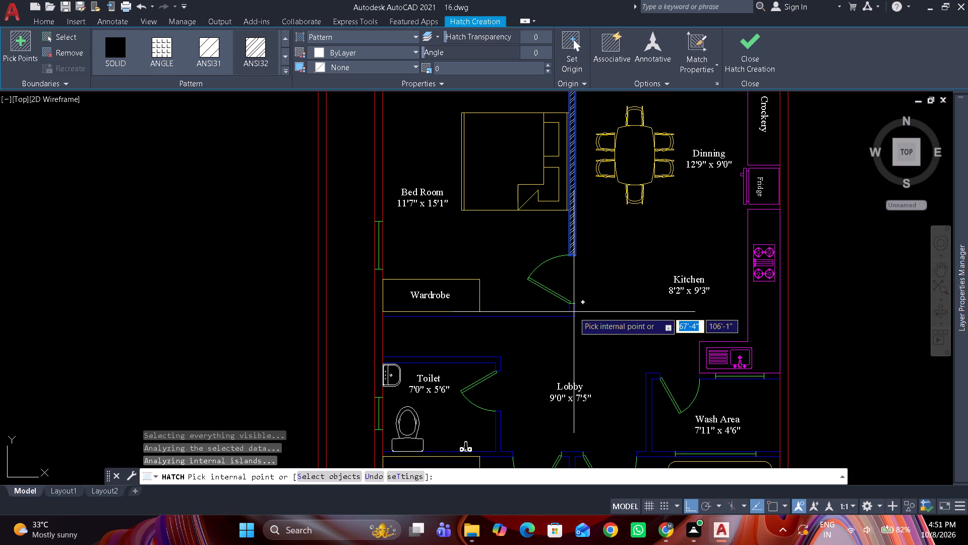
left_click(574, 312)
middle_click_drag(587, 338, 513, 210)
scroll(418, 295, "up", 1)
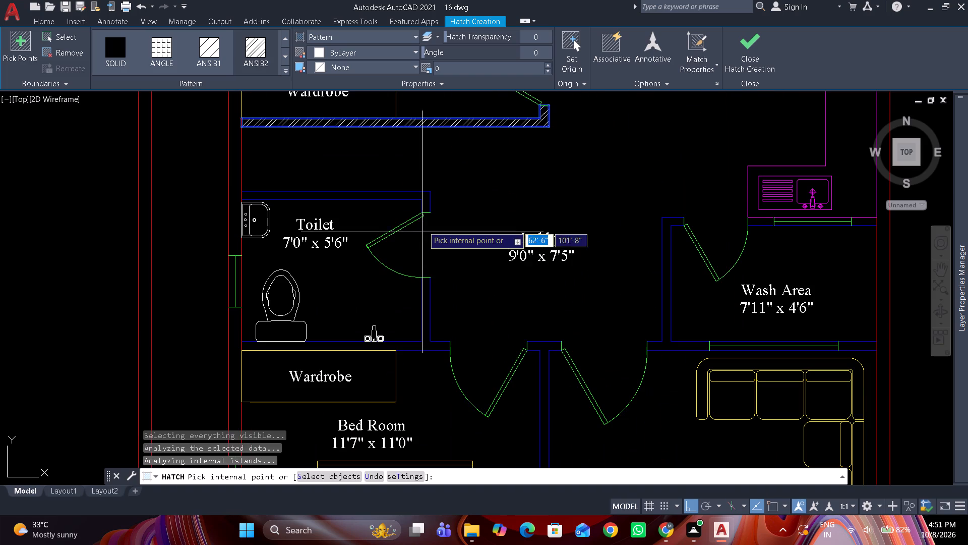
left_click(425, 200)
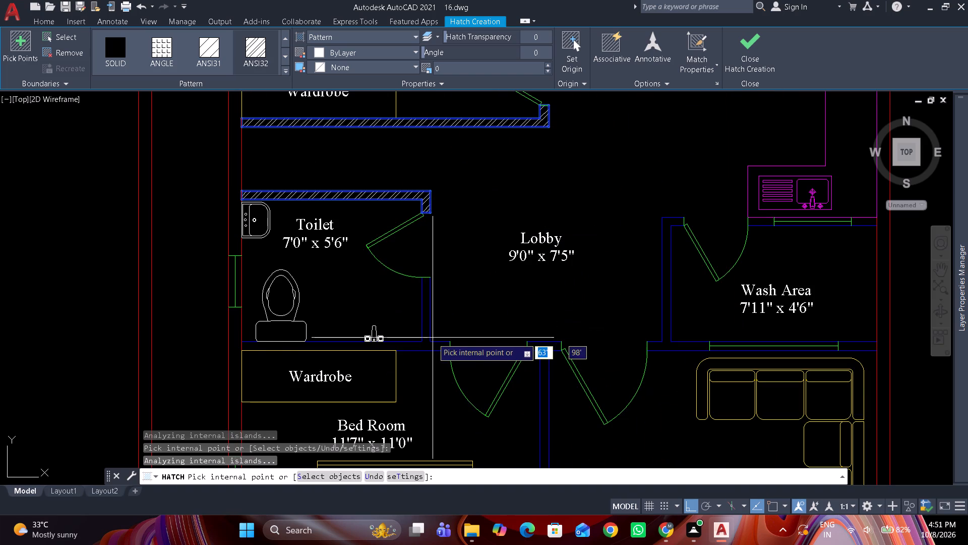
left_click(426, 348)
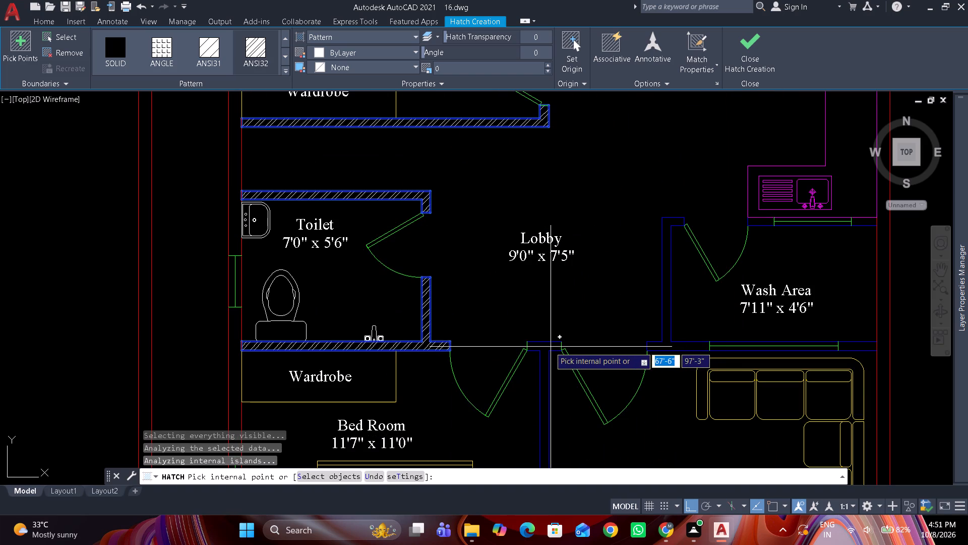
left_click(550, 347)
Add the Wash Area walls, including the short pieces beside its windows, to the hatch and finish it.
middle_click_drag(583, 333, 431, 229)
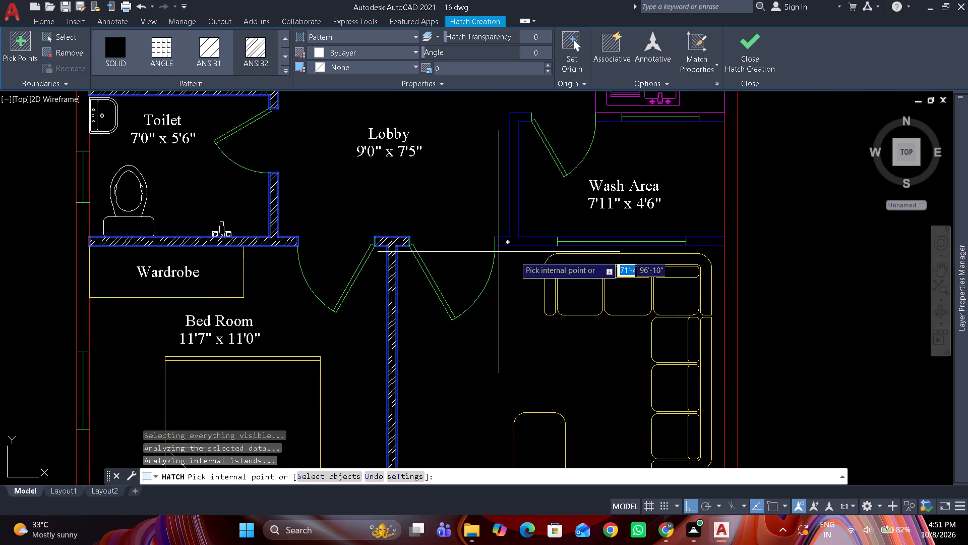
left_click(518, 242)
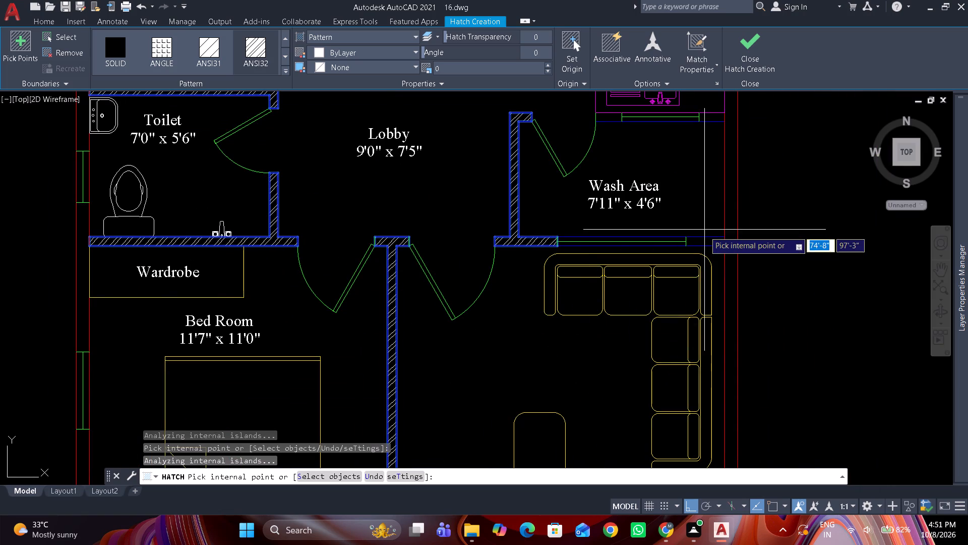
left_click_drag(700, 239, 700, 234)
scroll(708, 118, "up", 1)
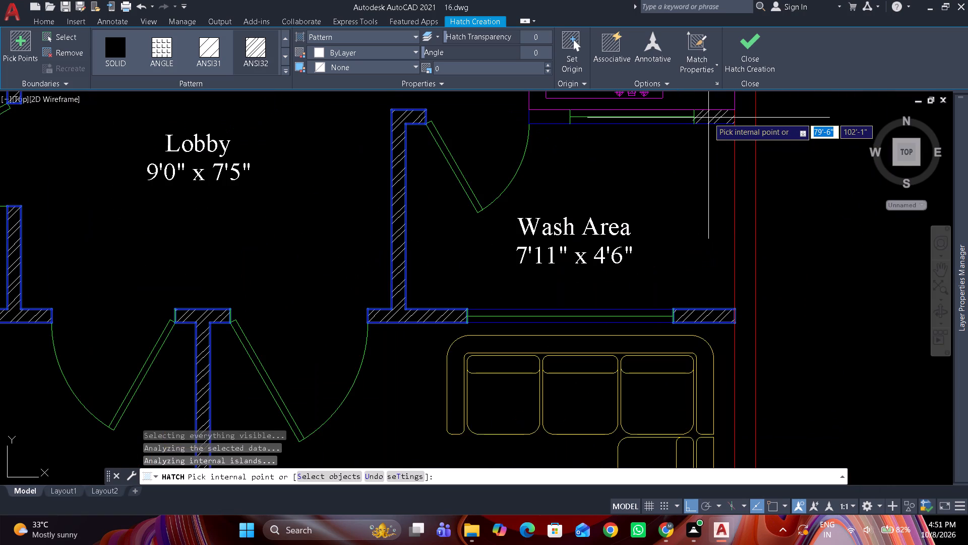
left_click(708, 118)
left_click(553, 121)
scroll(553, 175, "down", 2)
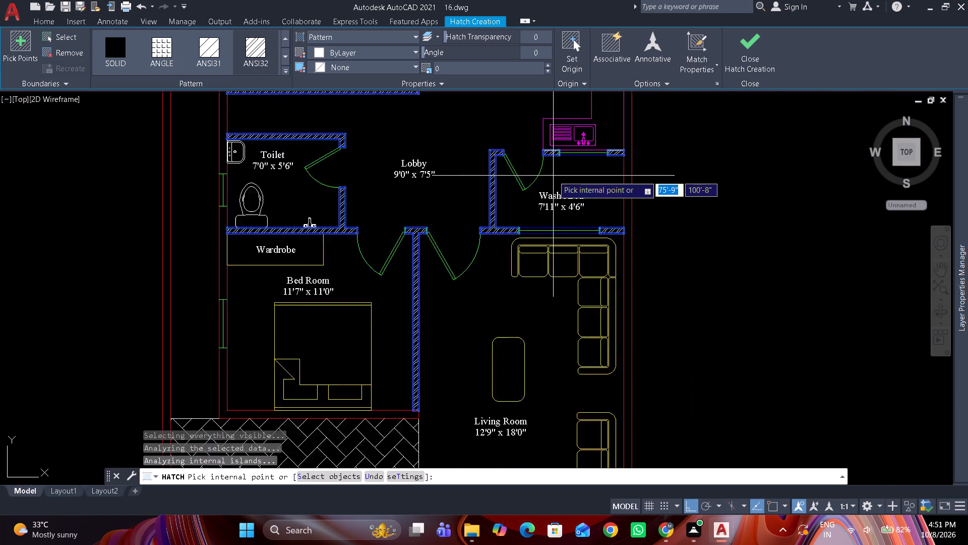
scroll(553, 176, "down", 1)
middle_click_drag(555, 182, 566, 369)
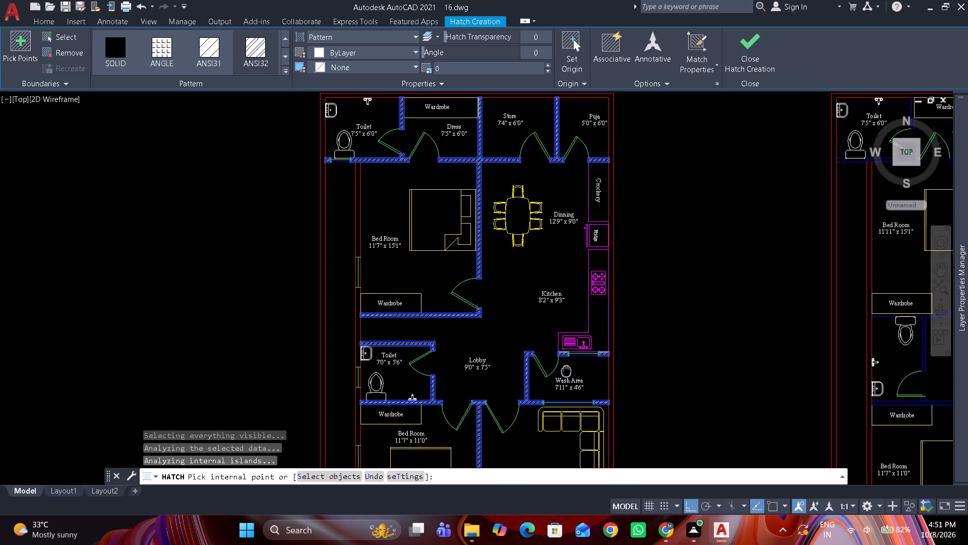
middle_click_drag(566, 369, 546, 207)
middle_click_drag(500, 337, 498, 286)
scroll(490, 325, "down", 1)
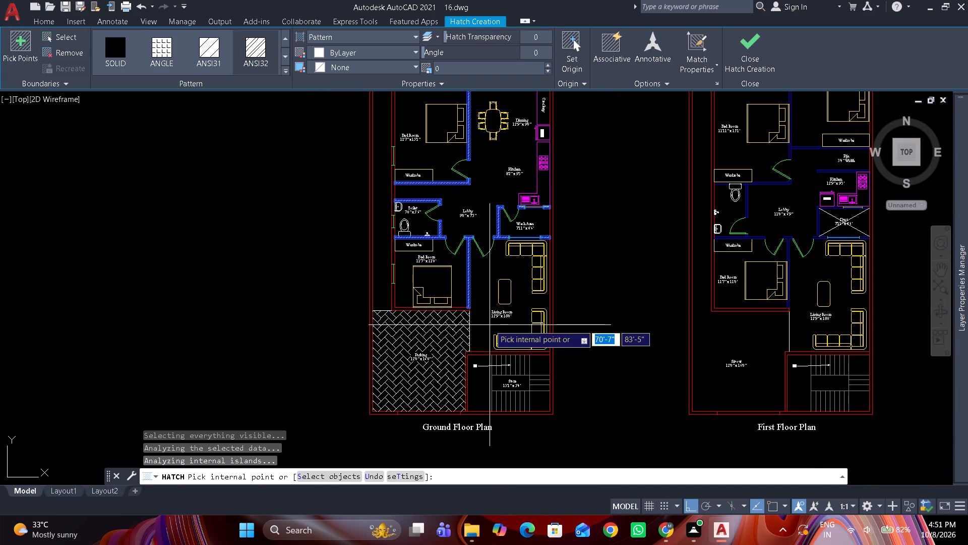
key("space")
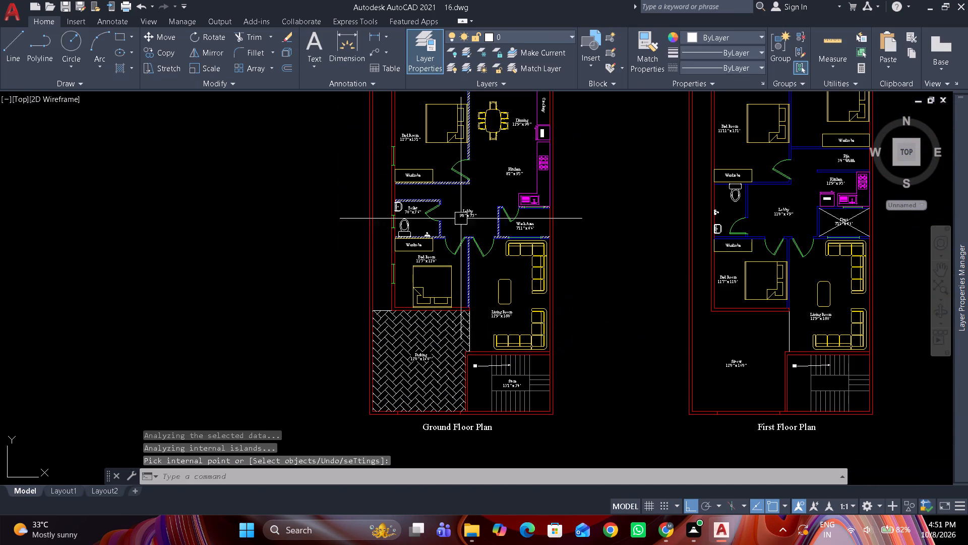
Hatch the ground floor exterior wall beside the lower Toilet and Bed Room, including the stretch between Bed Room and Parking.
scroll(421, 215, "up", 2)
key("space")
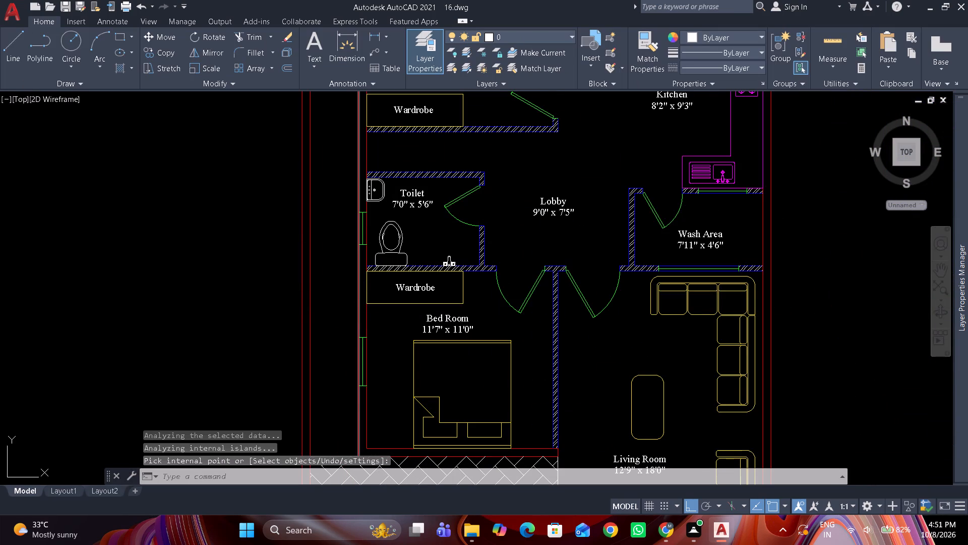
left_click(361, 275)
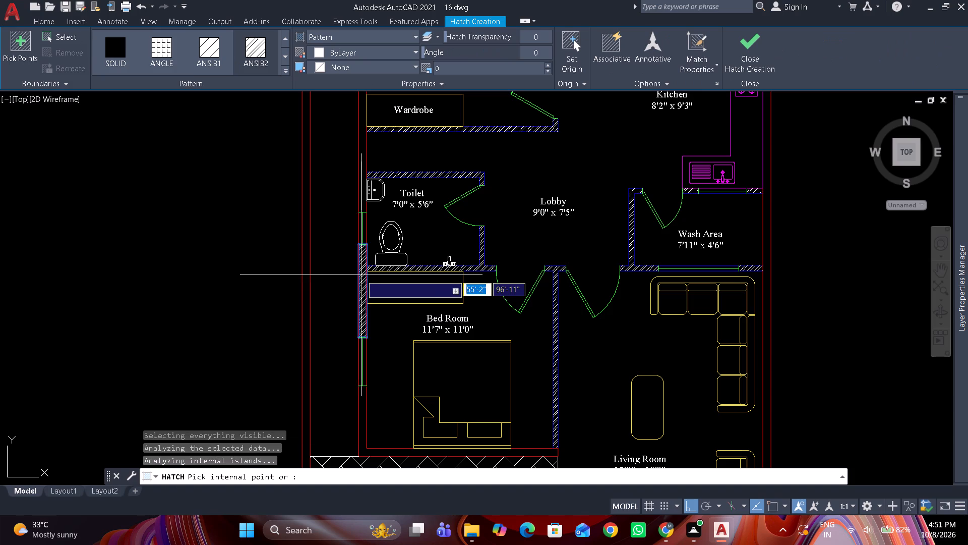
left_click(363, 196)
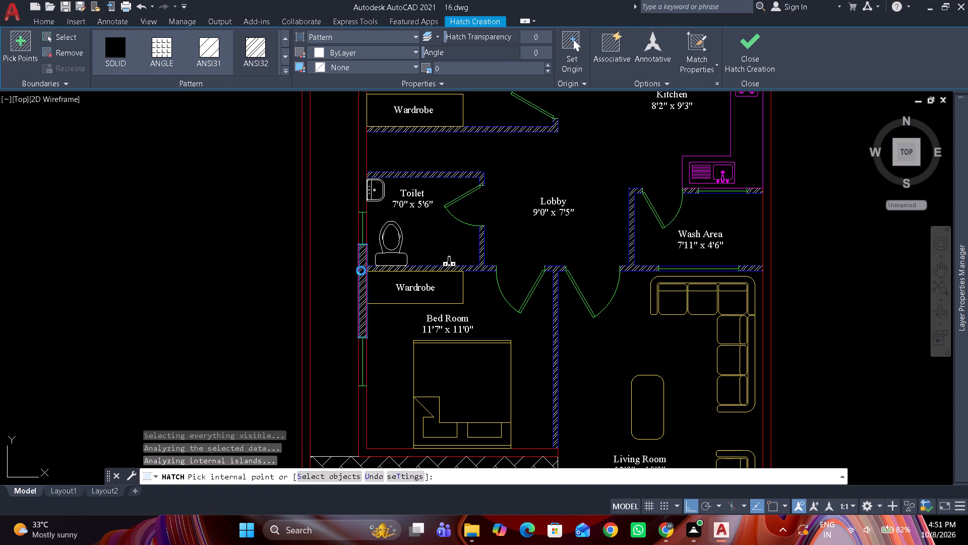
left_click(361, 406)
middle_click_drag(383, 411, 377, 331)
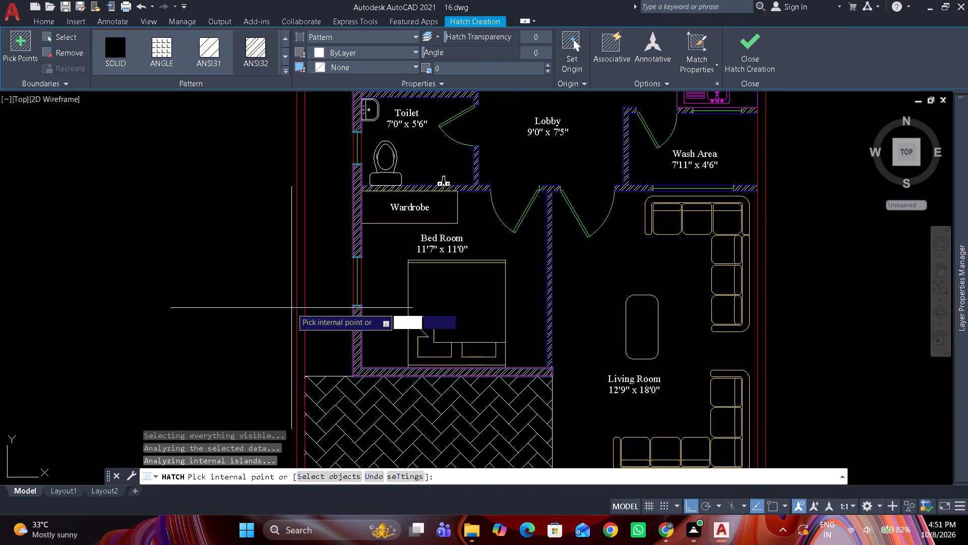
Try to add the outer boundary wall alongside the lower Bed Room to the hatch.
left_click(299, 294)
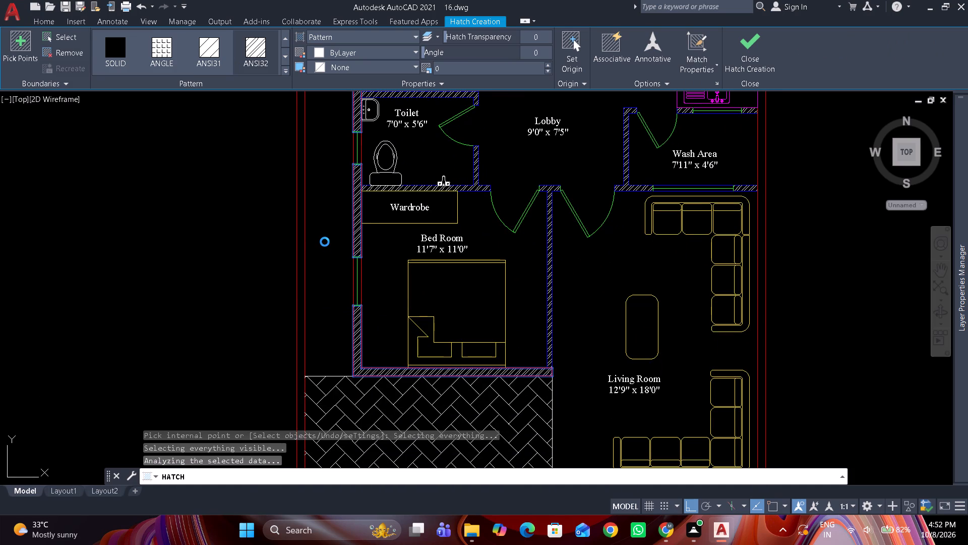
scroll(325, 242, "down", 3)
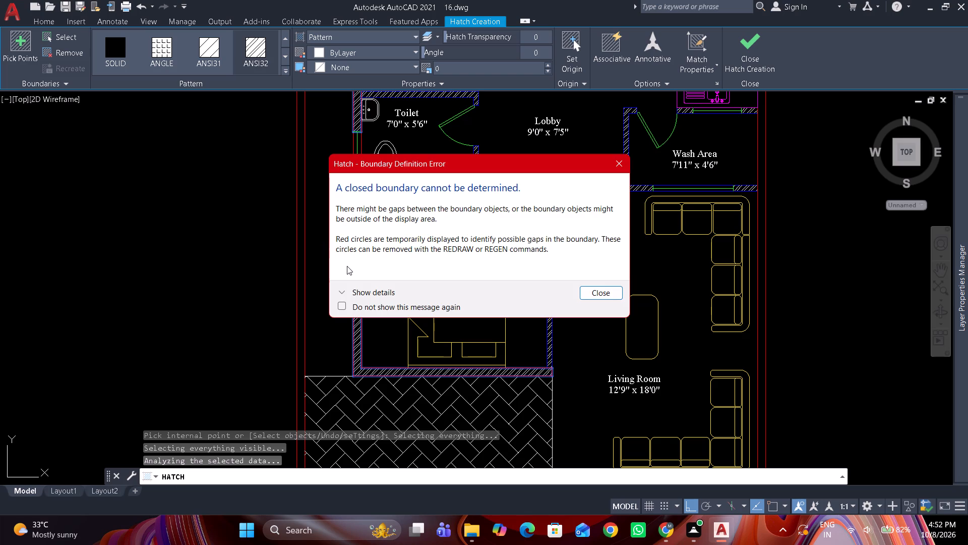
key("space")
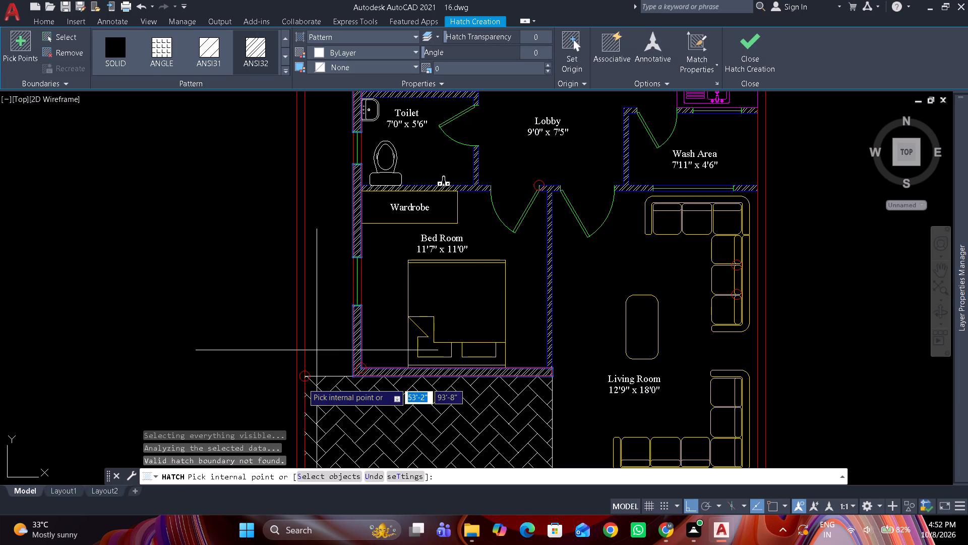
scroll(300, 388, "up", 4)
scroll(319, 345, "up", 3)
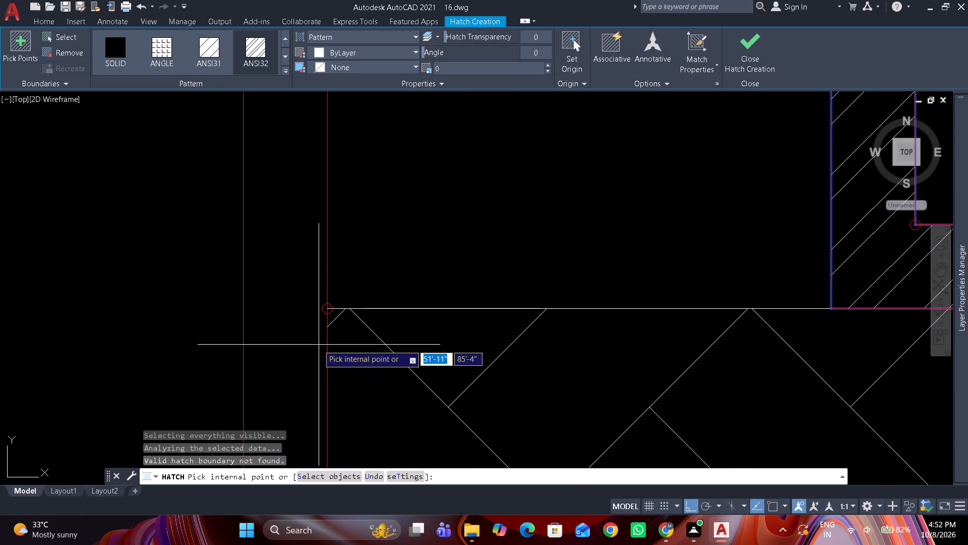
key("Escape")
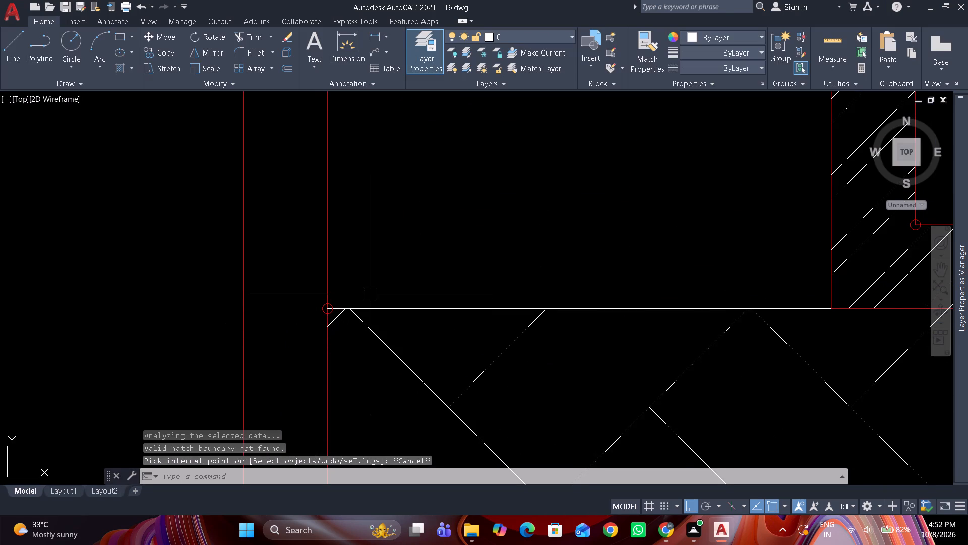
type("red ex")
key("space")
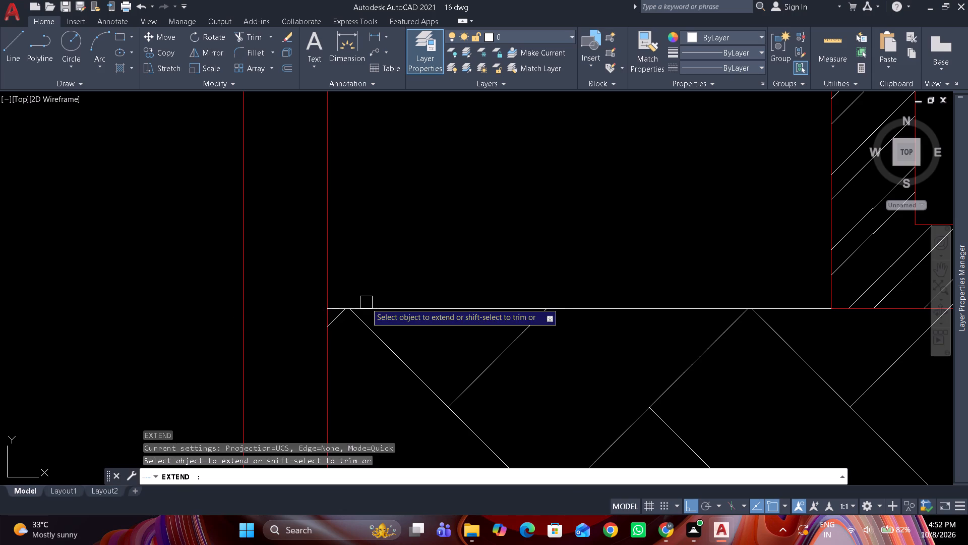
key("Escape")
Hatch the ground floor's staircase walls, the outer boundary wall and the upper Bed Room's exterior wall in ANSI32.
scroll(385, 235, "down", 6)
middle_click_drag(388, 241, 391, 275)
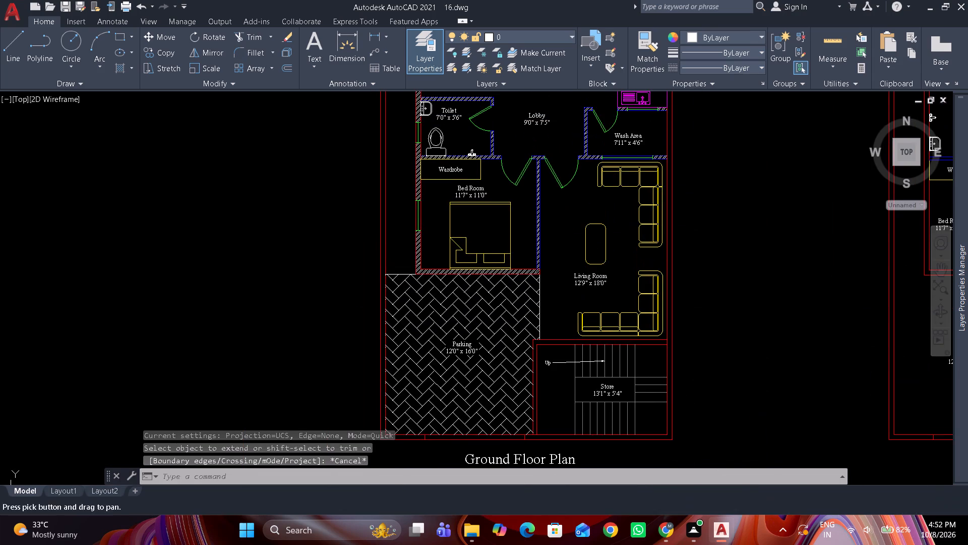
middle_click(391, 275)
middle_click(391, 275)
middle_click_drag(337, 289, 363, 192)
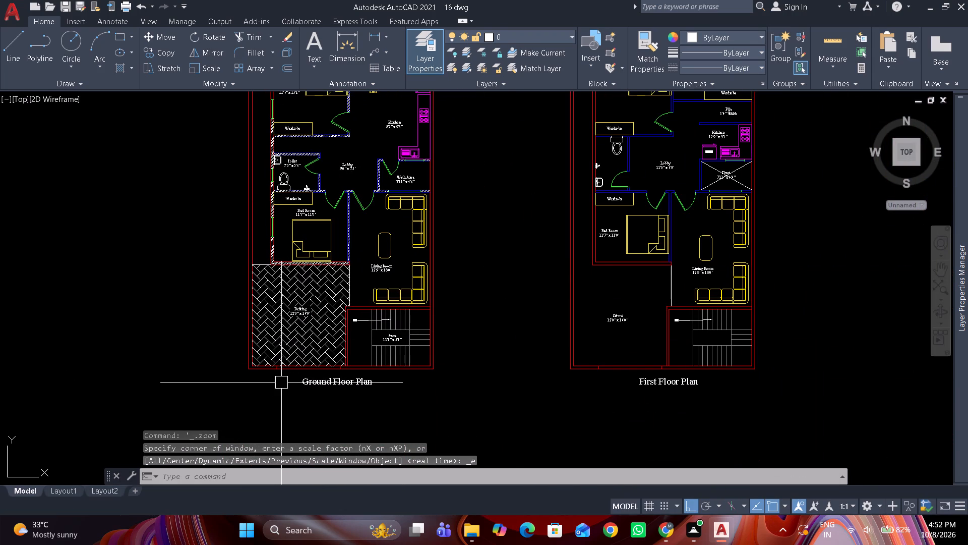
type("h")
key("space")
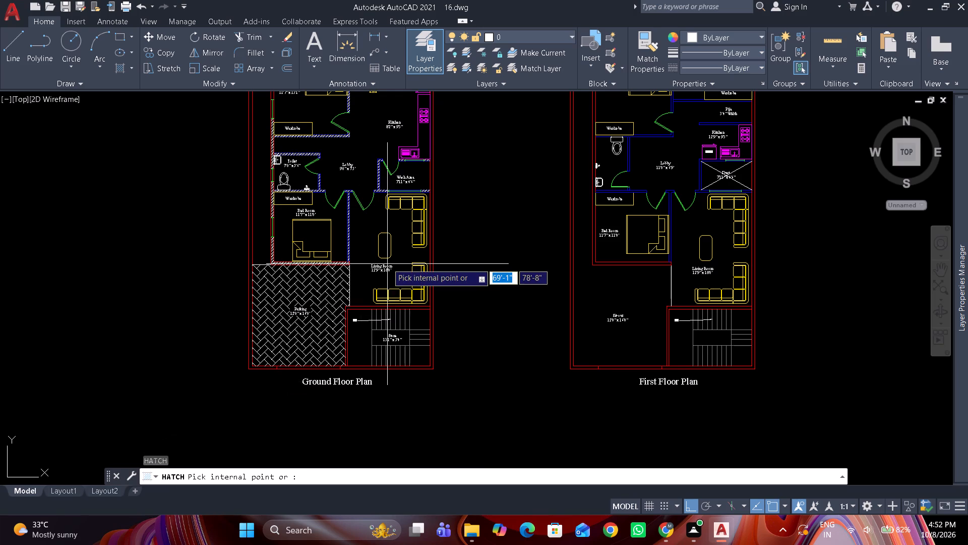
scroll(369, 306, "up", 1)
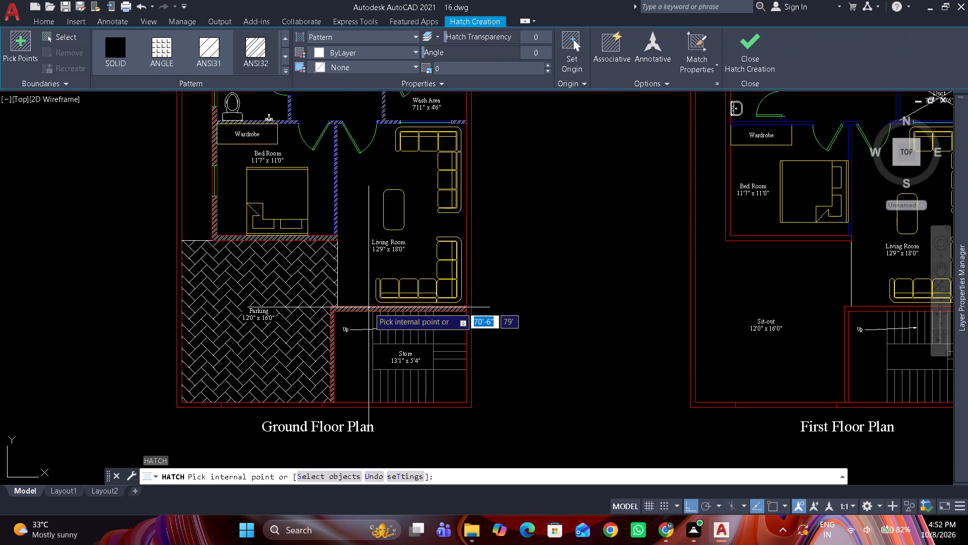
left_click(369, 307)
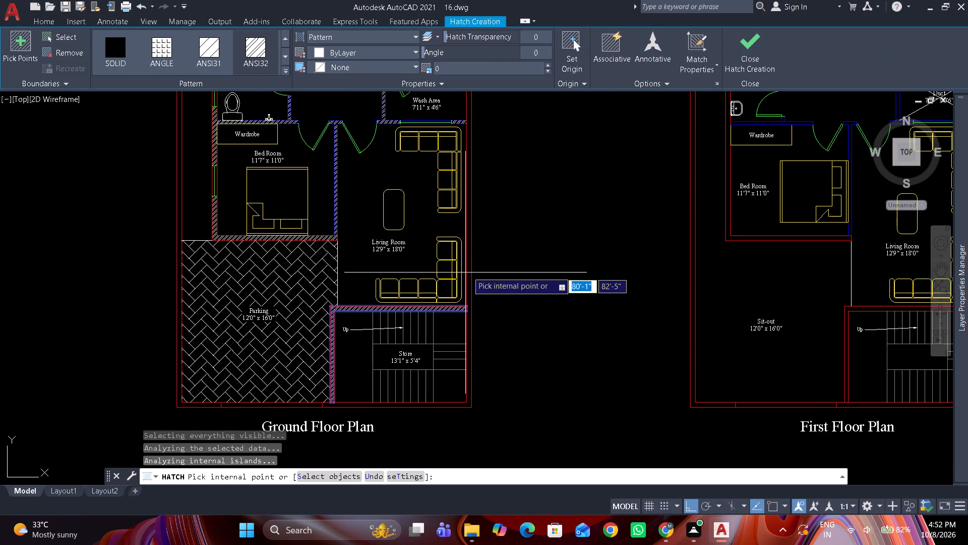
left_click(469, 261)
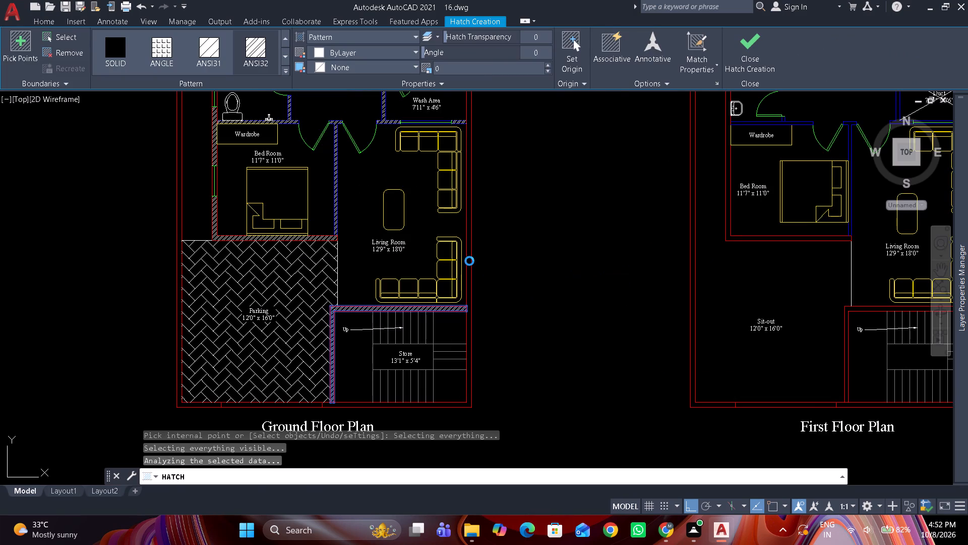
scroll(526, 238, "down", 1)
middle_click_drag(526, 238, 528, 245)
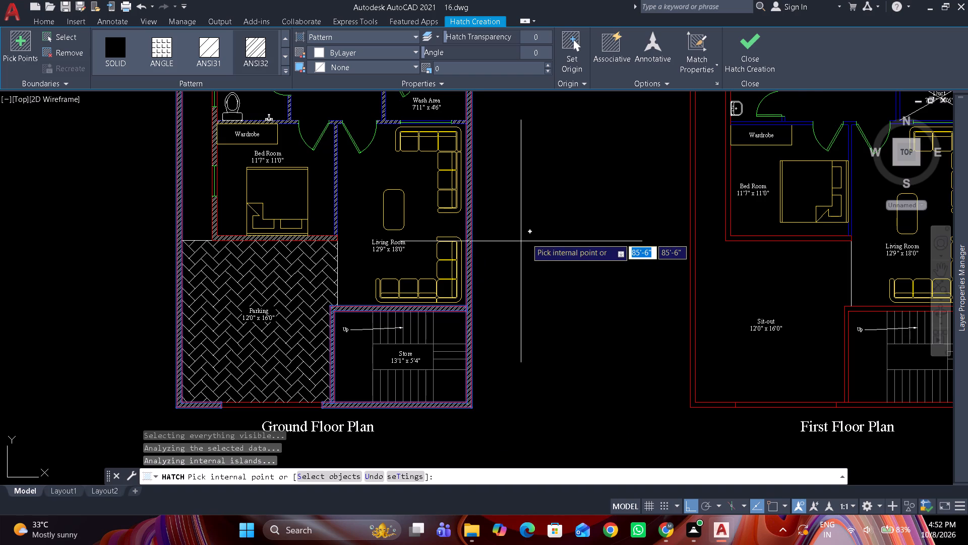
middle_click_drag(528, 245, 530, 349)
scroll(336, 138, "up", 1)
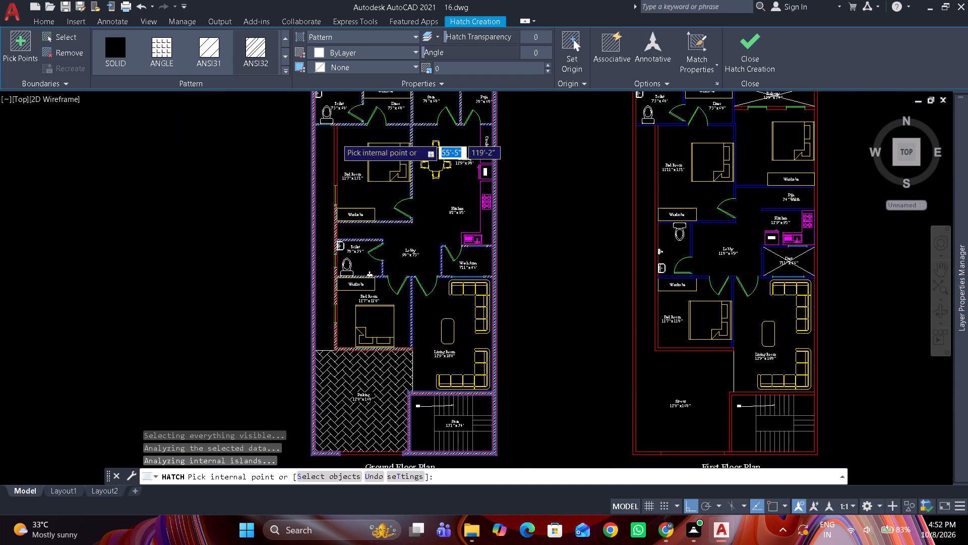
left_click(334, 141)
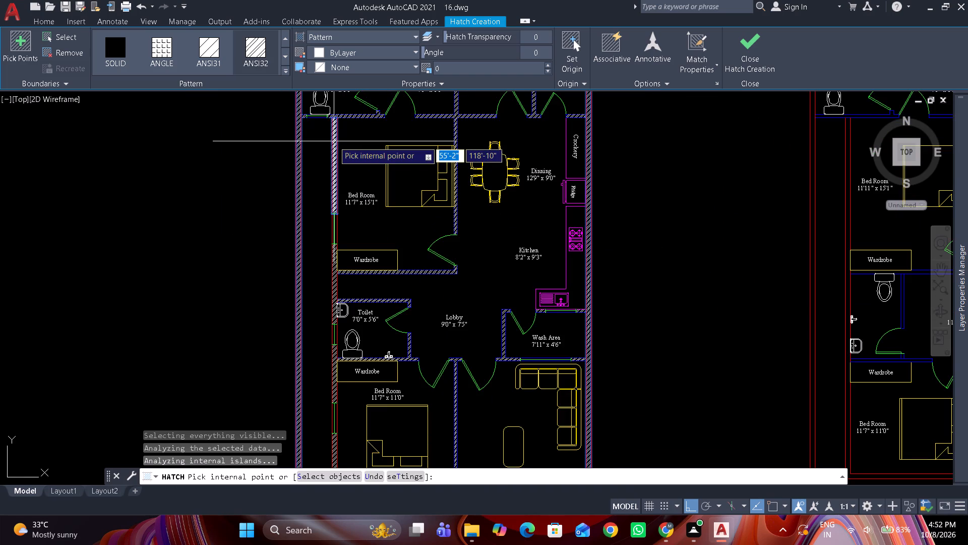
key("space")
Hatch the first floor plan's outer boundary wall in ANSI32 and finish the hatch.
scroll(380, 171, "down", 2)
middle_click_drag(380, 171, 337, 209)
scroll(369, 194, "up", 1)
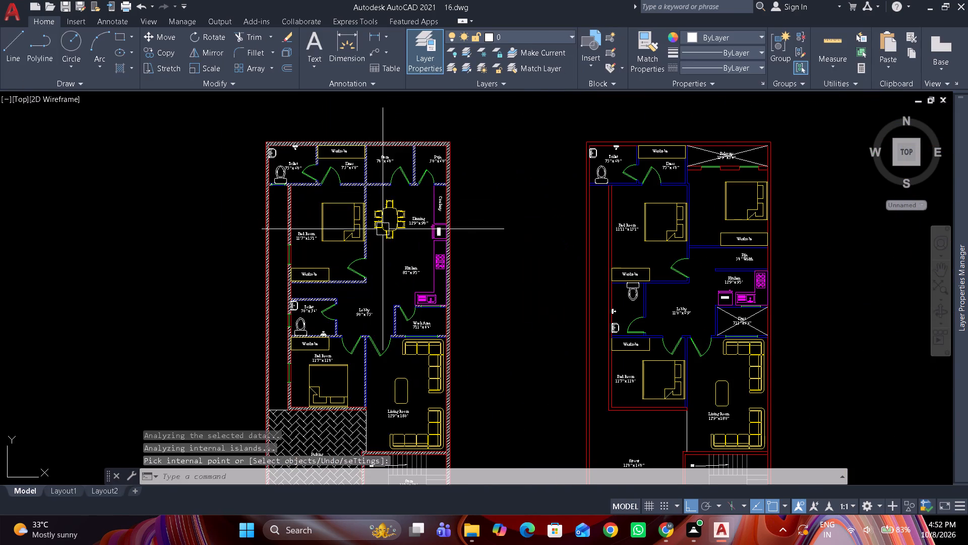
middle_click(383, 230)
middle_click(383, 230)
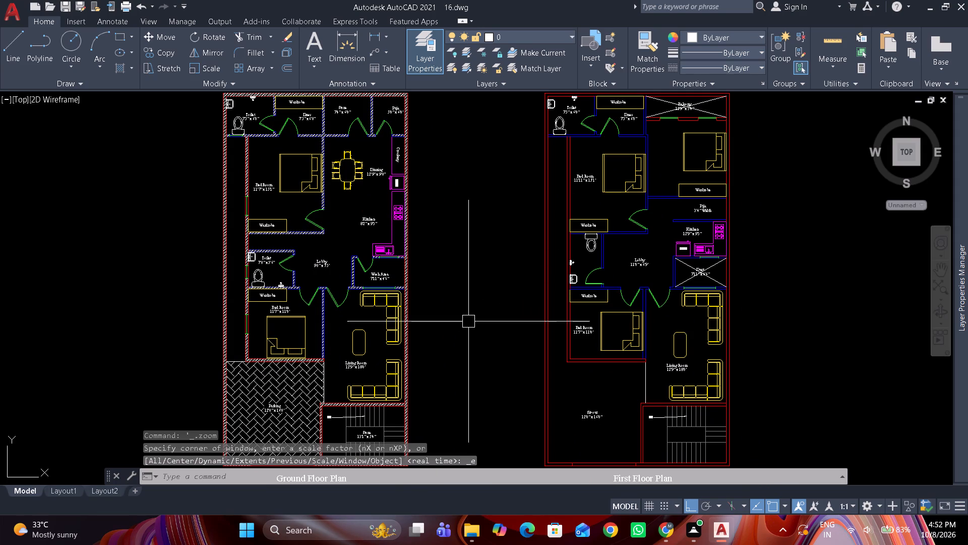
scroll(553, 277, "up", 1)
key("space")
scroll(544, 265, "down", 1)
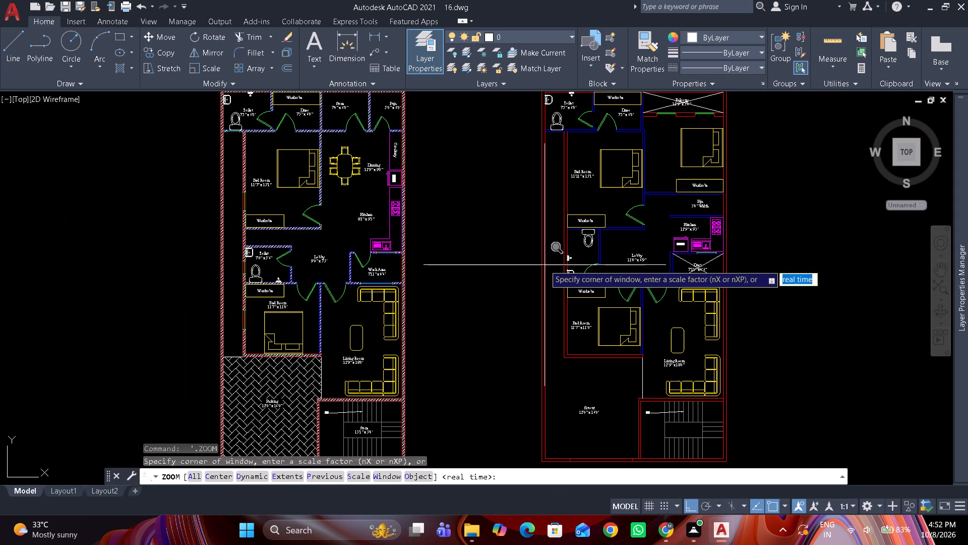
key("Escape")
type("h")
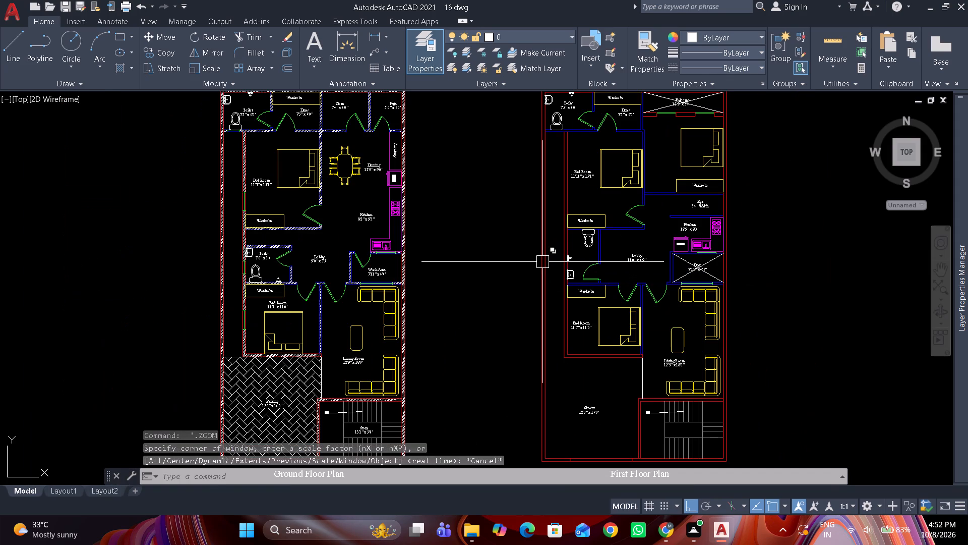
key("space")
left_click(542, 262)
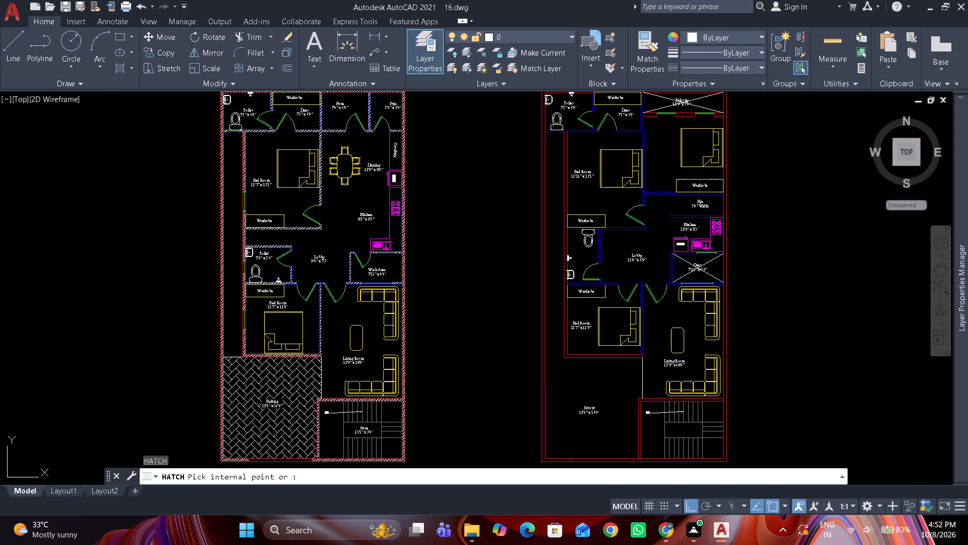
scroll(552, 267, "up", 1)
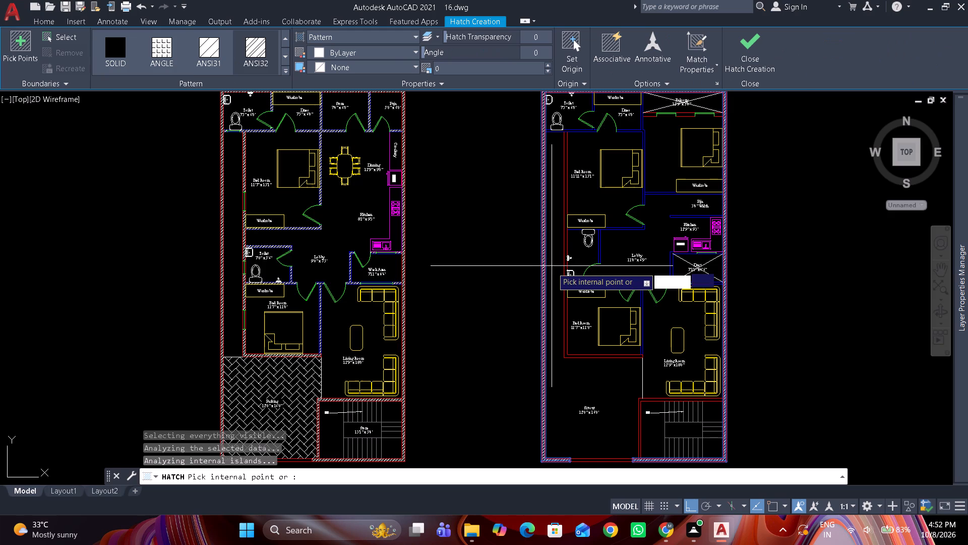
key("space")
Hatch the first floor's inner exterior wall running beside both Bed Rooms and the Toilet between them, including its return along the Sit-out.
key("space")
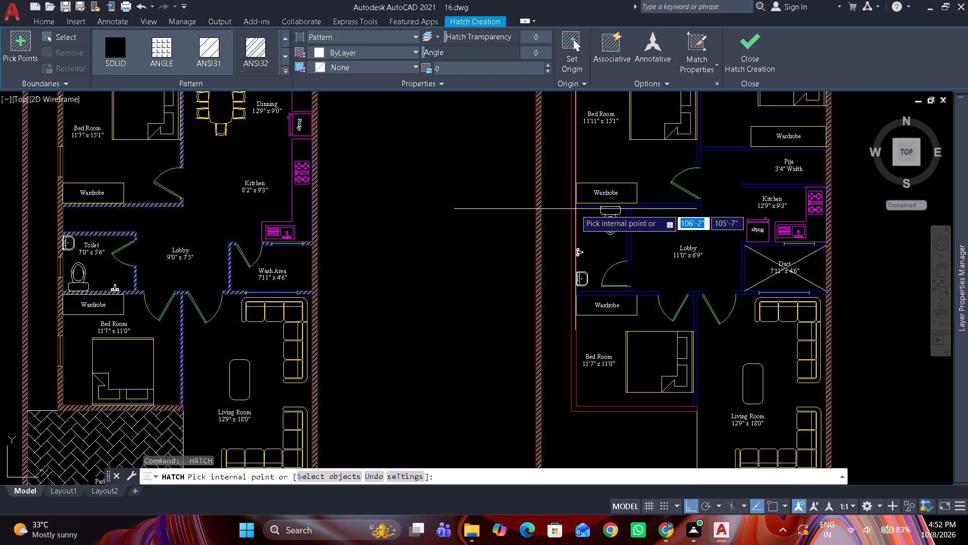
left_click(573, 212)
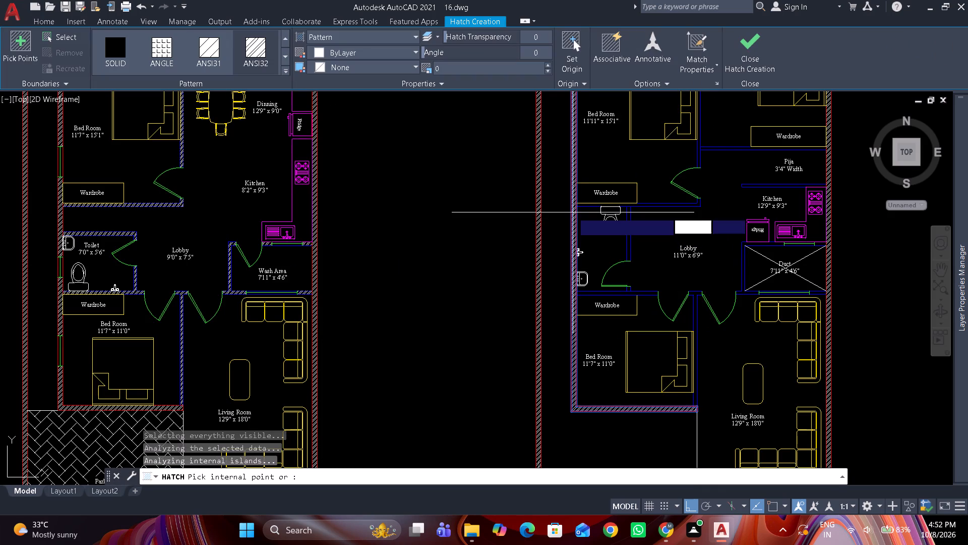
key("space")
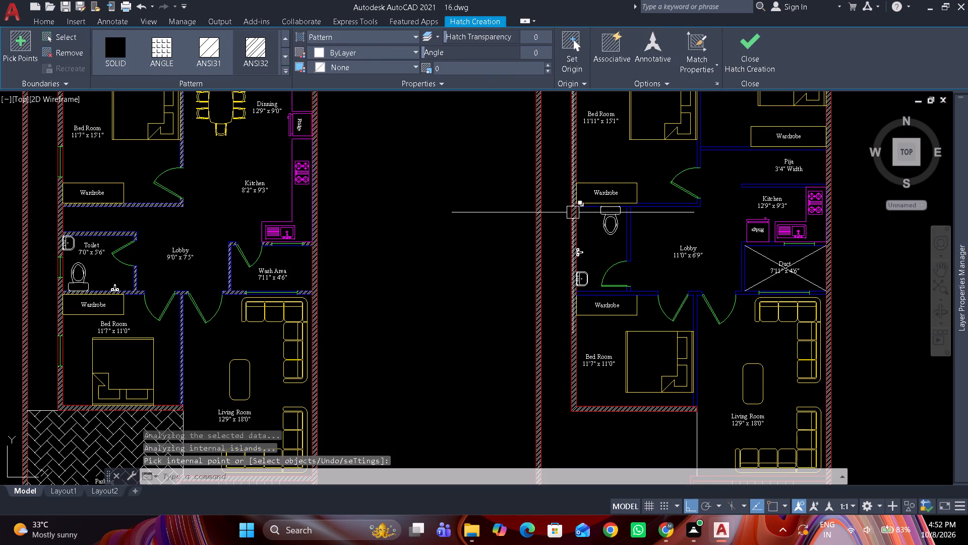
Start an ANSI32 hatch on the first floor's Toilet and Dress walls, including the connected wall beside the upper Bed Room.
scroll(622, 238, "up", 1)
scroll(634, 236, "down", 1)
middle_click_drag(632, 239, 521, 416)
scroll(526, 226, "up", 2)
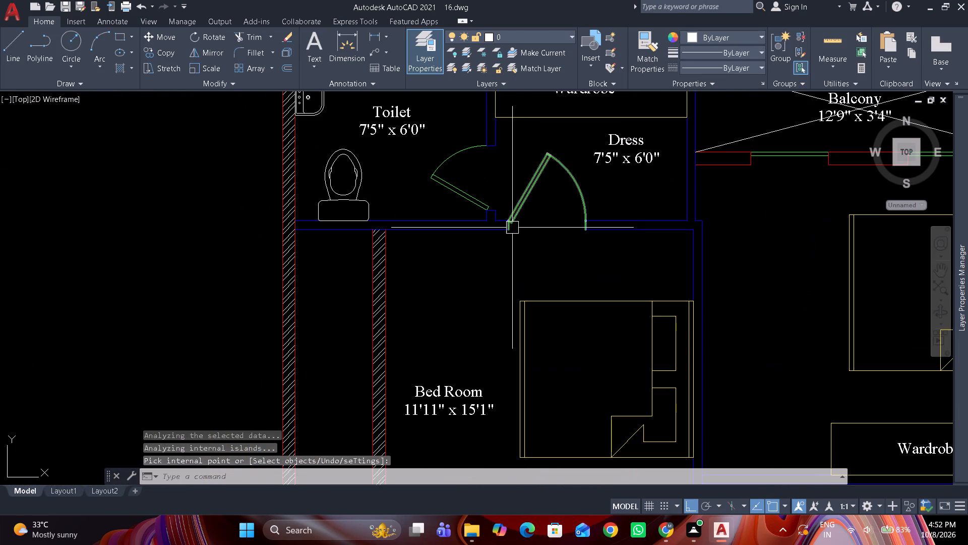
key("space")
left_click(491, 224)
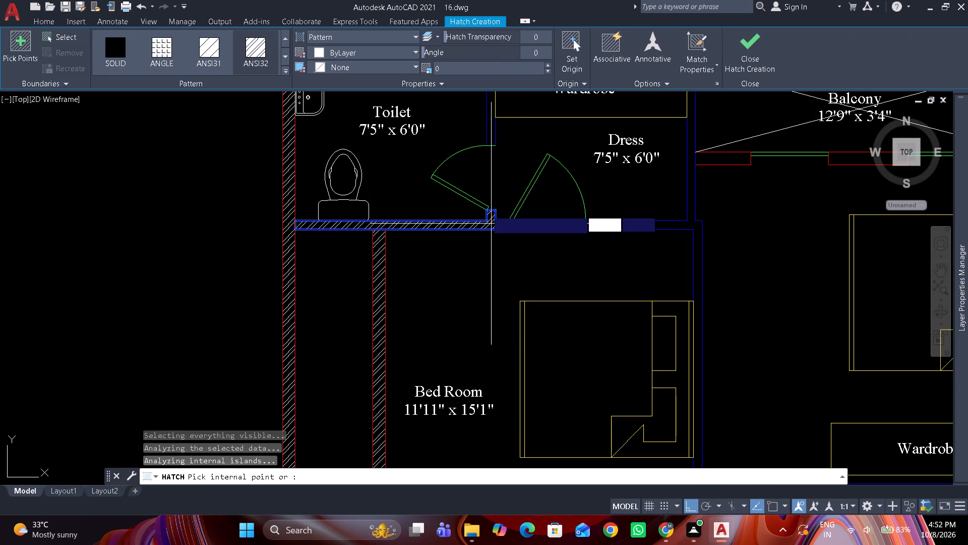
middle_click_drag(488, 180, 483, 301)
left_click(487, 229)
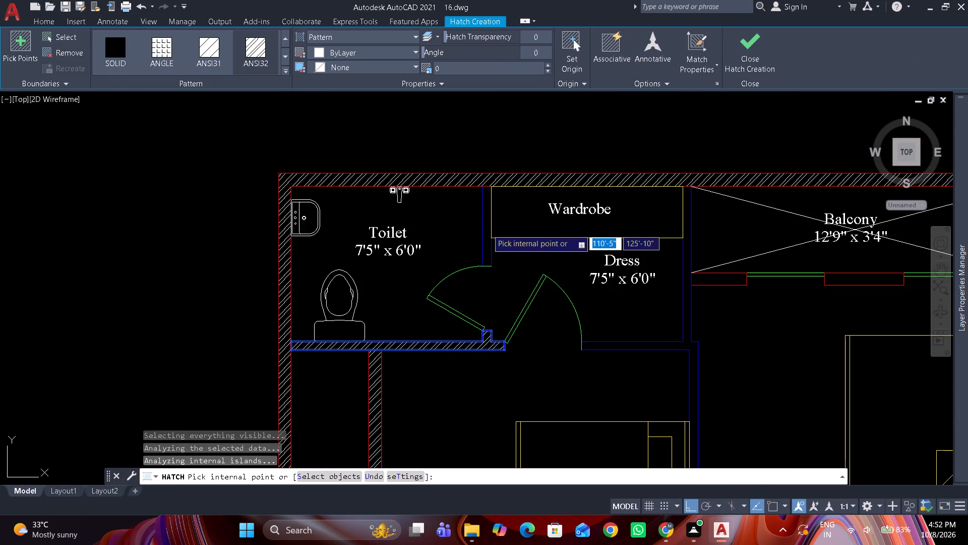
left_click(659, 344)
Add the three Balcony wall pieces between the openings and the wall between the Wardrobe and Pija to the hatch.
scroll(659, 345, "down", 2)
middle_click_drag(659, 345, 468, 260)
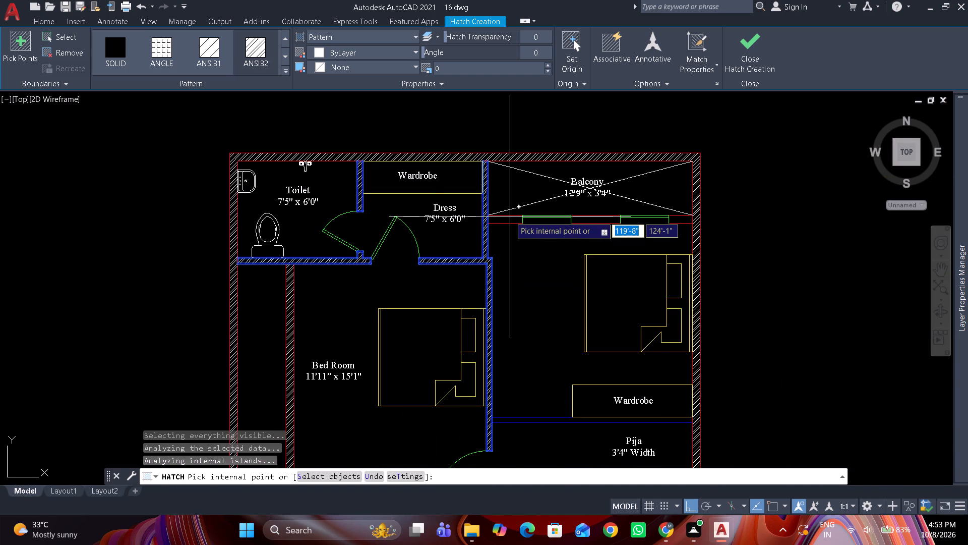
left_click(509, 216)
left_click(598, 219)
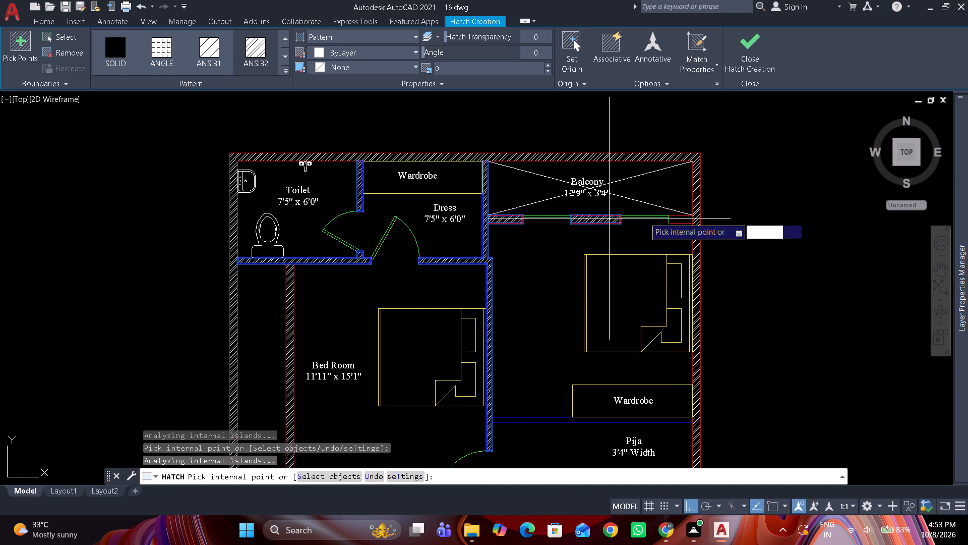
left_click(682, 222)
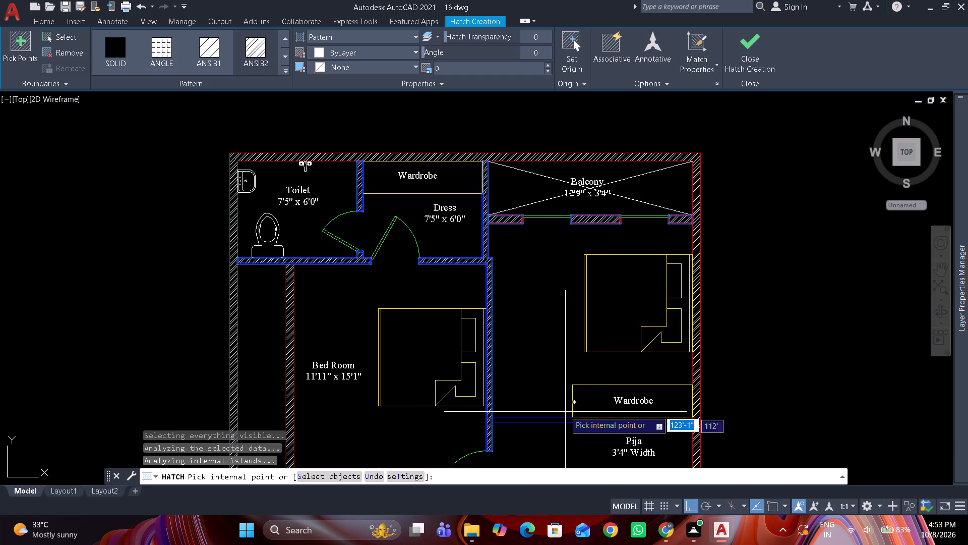
left_click(555, 422)
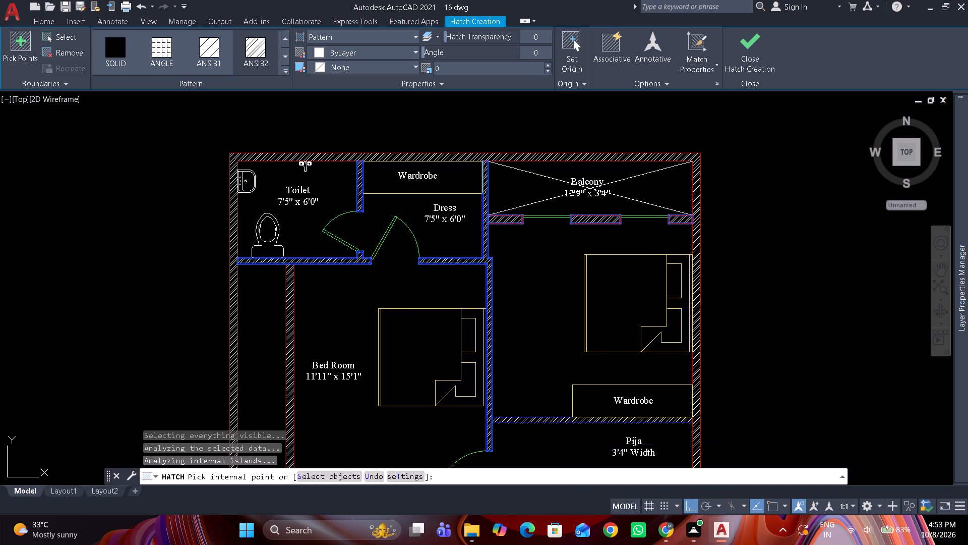
Add the wall below the upper Bed Room's Wardrobe, the Toilet-Lobby wall and the Pija-Kitchen wall to the hatch.
middle_click_drag(554, 424, 498, 229)
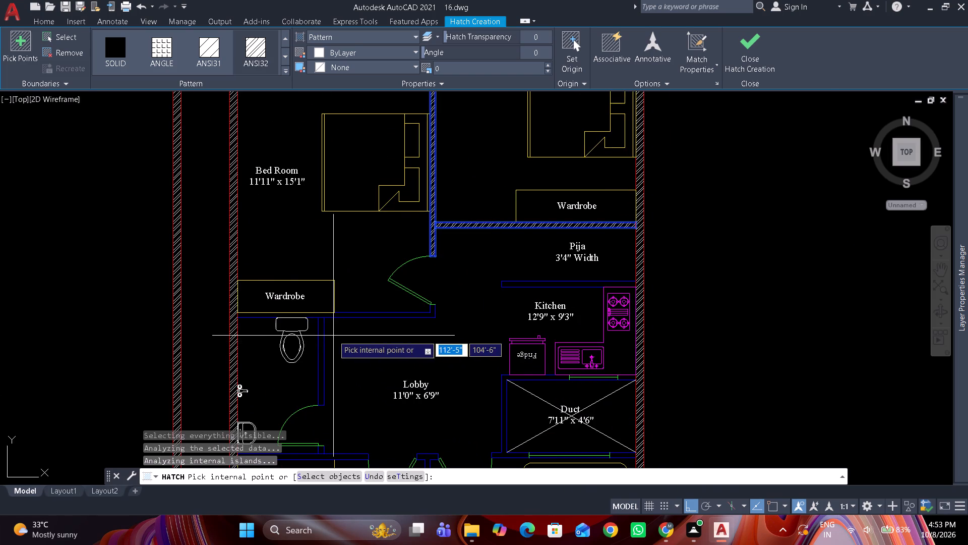
scroll(330, 334, "up", 1)
left_click(342, 308)
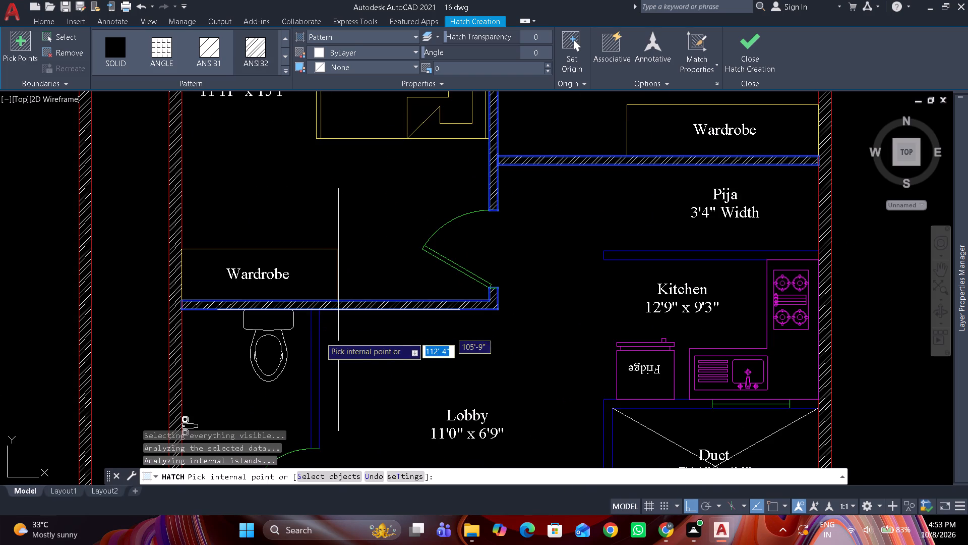
left_click(316, 344)
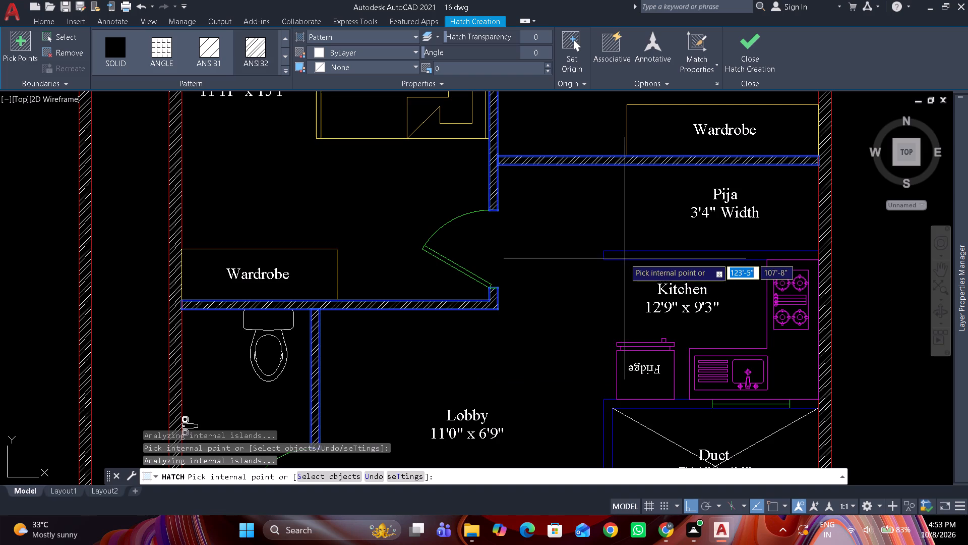
left_click(625, 257)
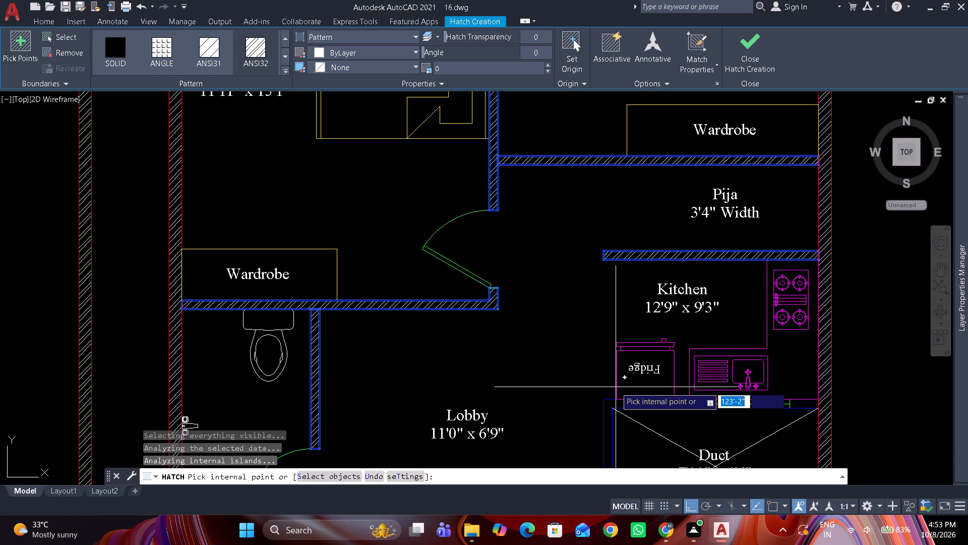
Add the walls around the Duct, including the short pieces beside its windows, to the hatch.
left_click(614, 403)
scroll(593, 414, "down", 1)
middle_click_drag(577, 388, 533, 226)
scroll(529, 211, "down", 1)
scroll(592, 248, "up", 2)
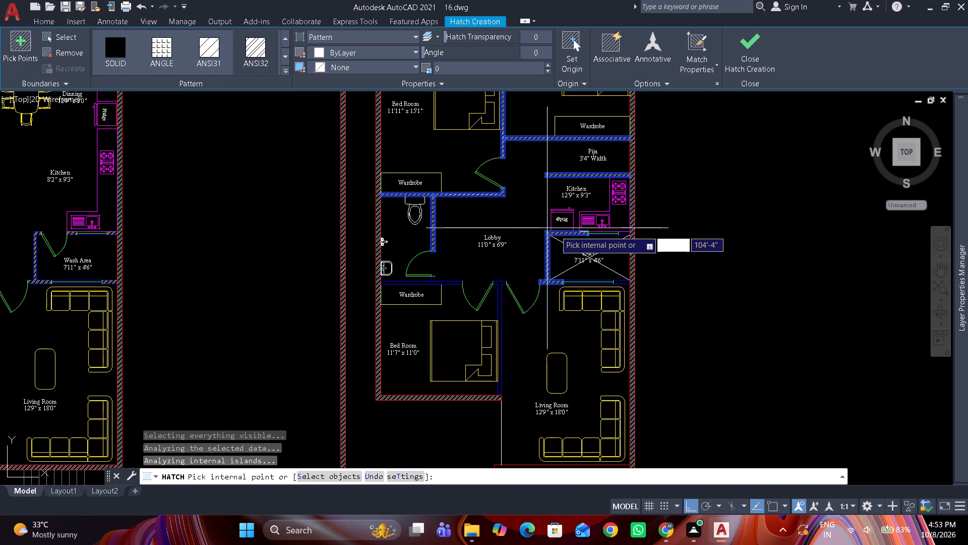
scroll(631, 238, "up", 1)
left_click(632, 224)
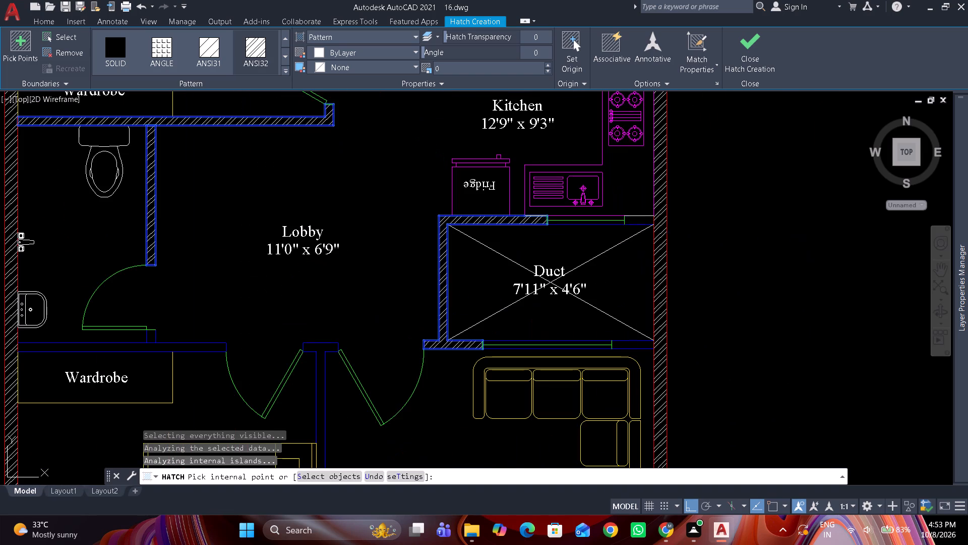
left_click(626, 344)
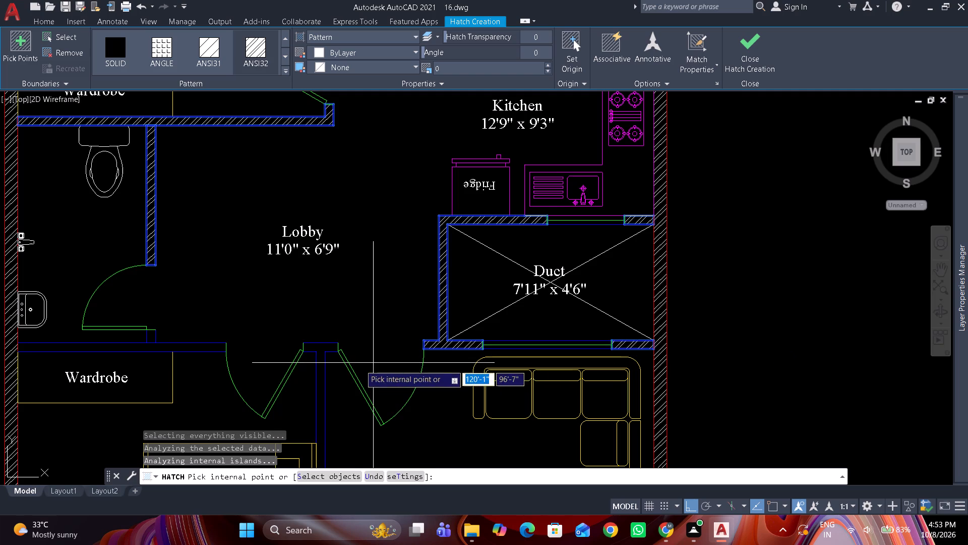
Add the lower Bed Room's walls facing the Living Room and Toilet, plus the short Toilet door stub, to the hatch.
left_click(322, 351)
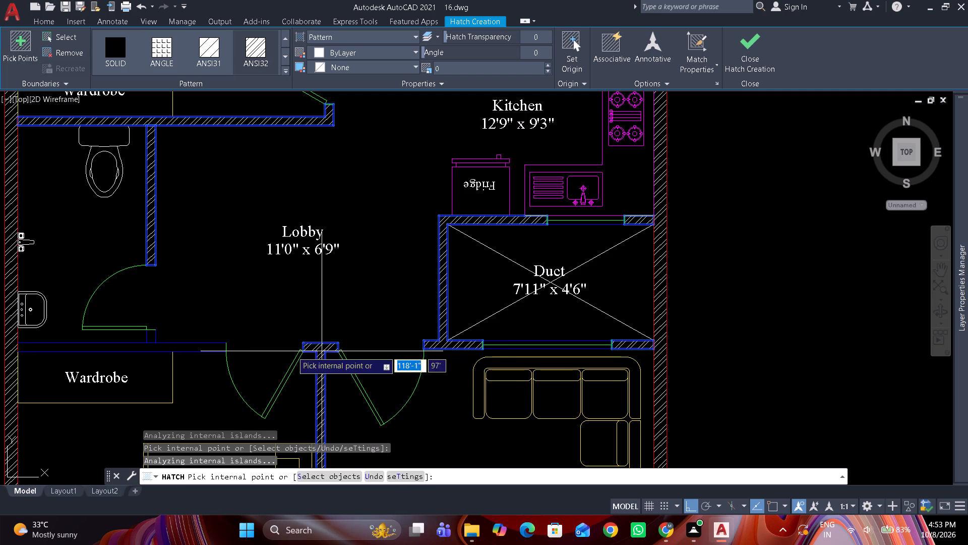
left_click(169, 347)
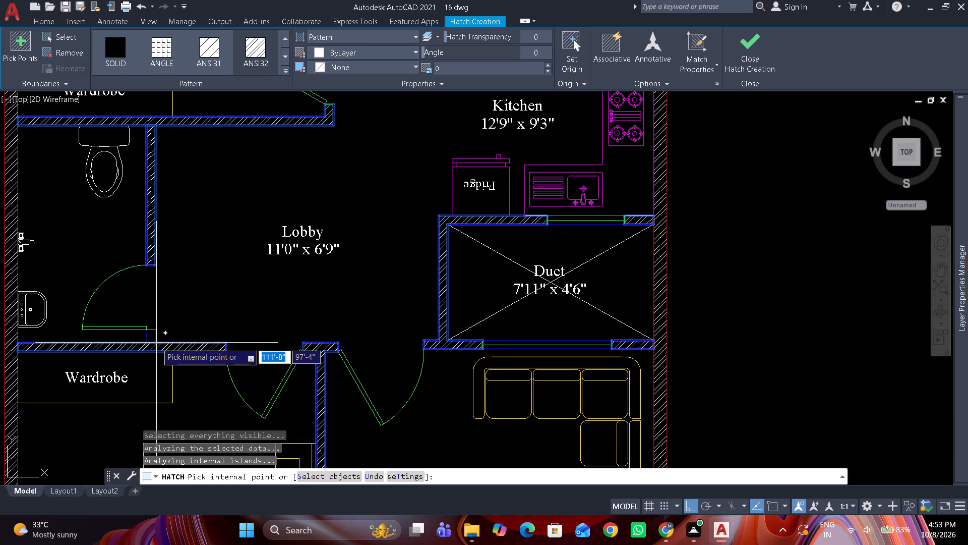
left_click(151, 338)
Add the first floor's staircase walls bordering the Living Room and Sit-out to the hatch and finish it.
scroll(261, 234, "down", 3)
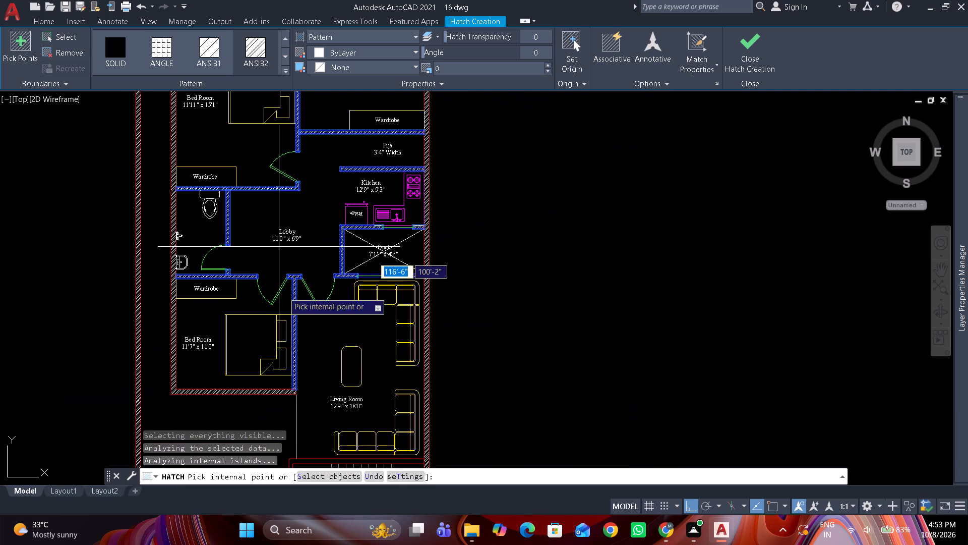
middle_click_drag(320, 346, 343, 271)
scroll(315, 397, "up", 1)
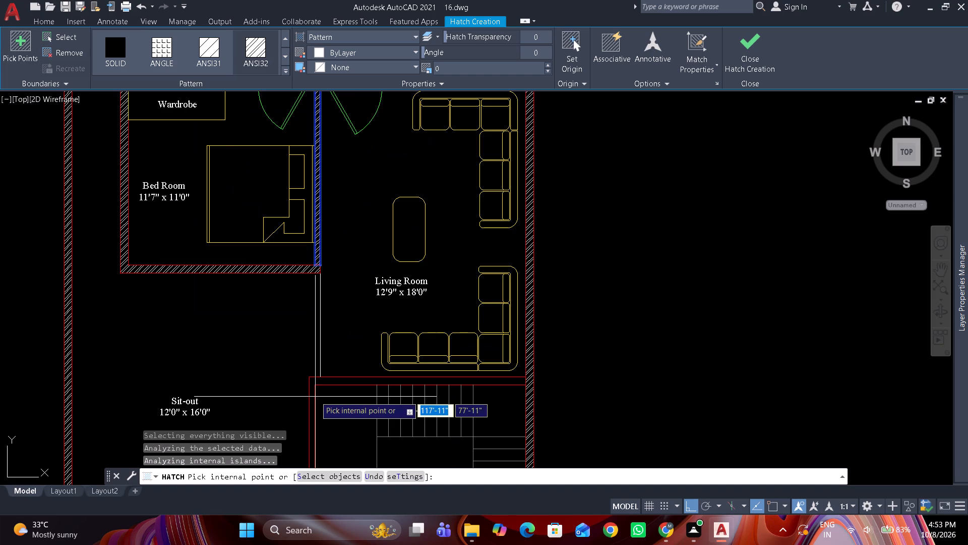
left_click(312, 388)
scroll(367, 291, "down", 2)
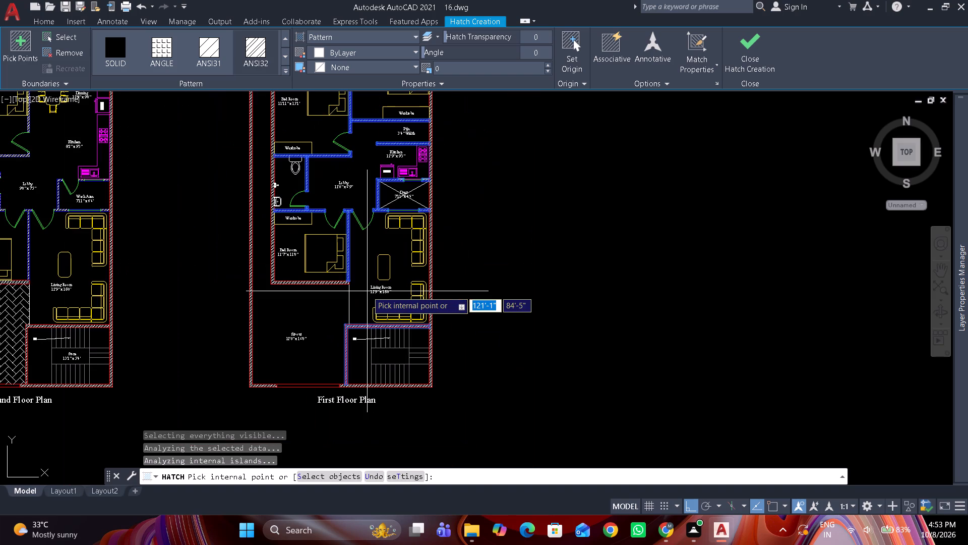
key("space")
Trim the wall line crossing the base of the first floor Toilet's short door stub.
middle_click_drag(331, 293, 366, 345)
scroll(315, 255, "up", 3)
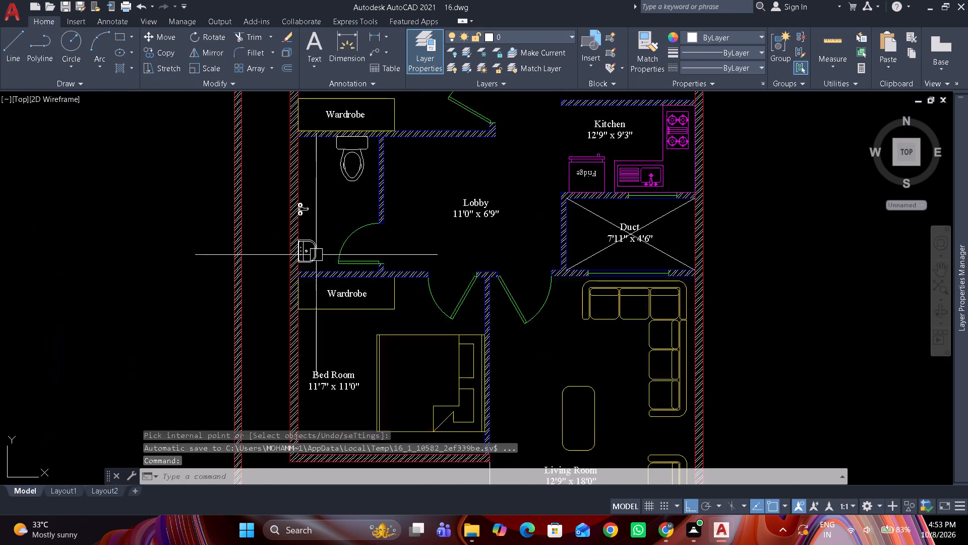
scroll(370, 256, "up", 2)
scroll(447, 318, "up", 1)
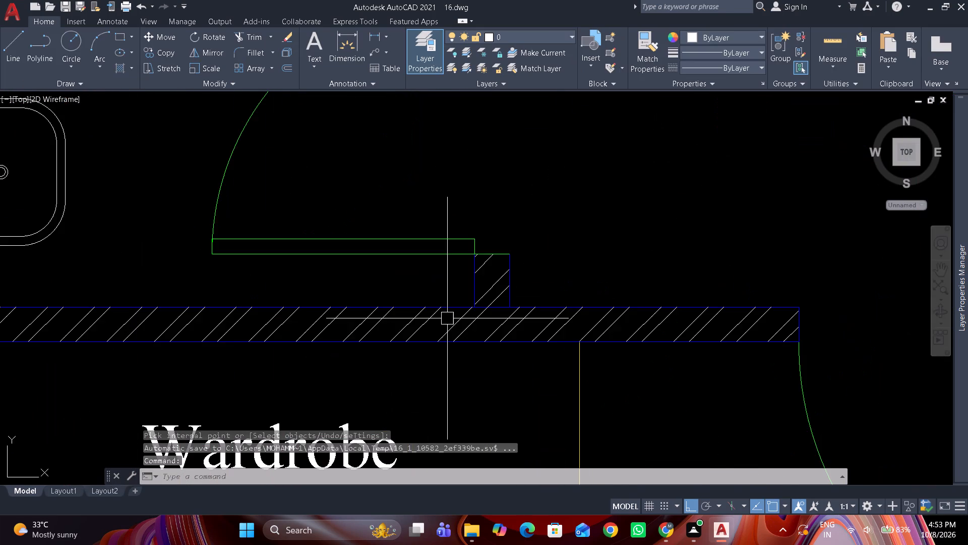
type("tr")
key("space")
scroll(473, 311, "up", 1)
left_click(520, 309)
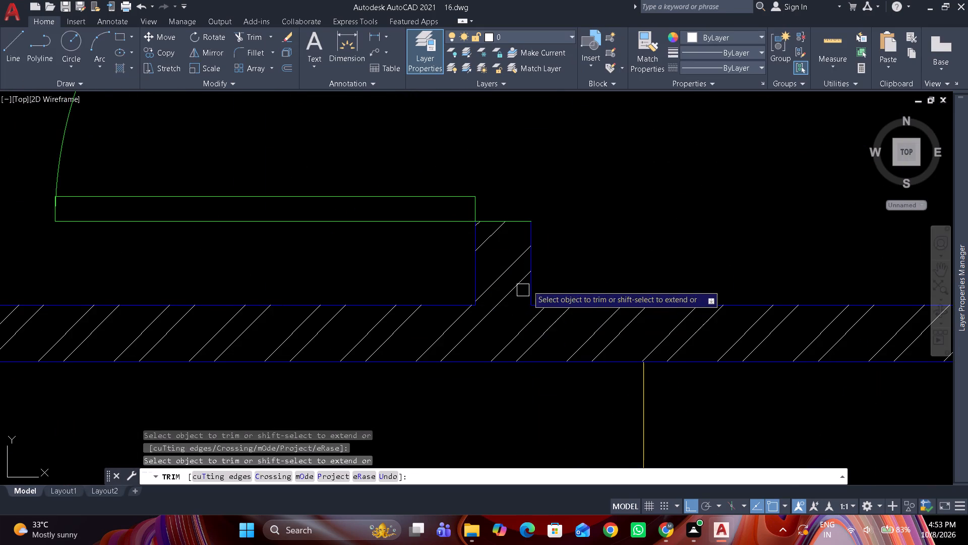
Trim the wall line where the Toilet-Lobby wall meets the wall below the upper Bed Room's Wardrobe.
scroll(602, 201, "down", 3)
middle_click_drag(594, 210, 467, 430)
scroll(479, 353, "down", 1)
scroll(487, 200, "up", 3)
scroll(393, 187, "up", 1)
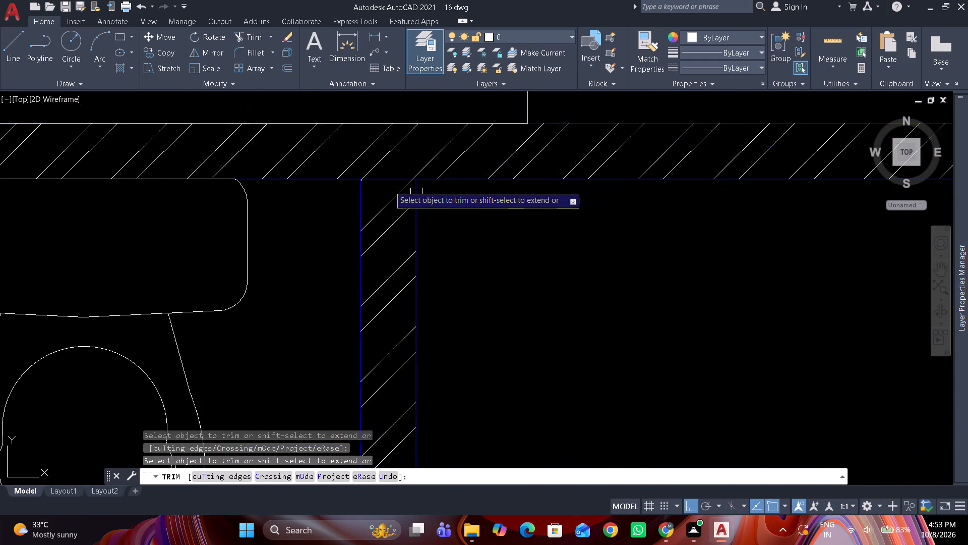
scroll(388, 185, "up", 1)
left_click(377, 176)
Trim the line where the wall above Pija joins the wall between the two upper bedrooms.
scroll(486, 237, "down", 5)
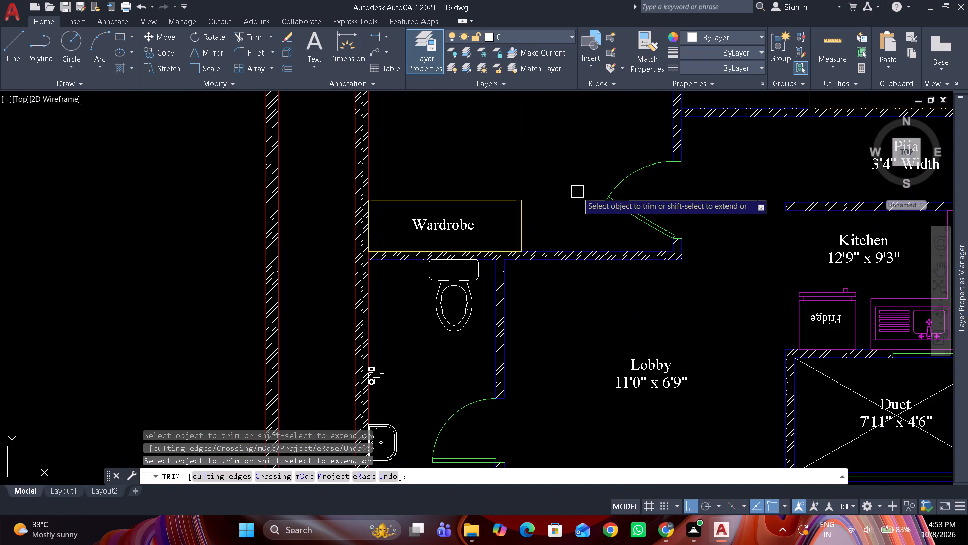
middle_click_drag(553, 221, 468, 368)
scroll(572, 280, "up", 4)
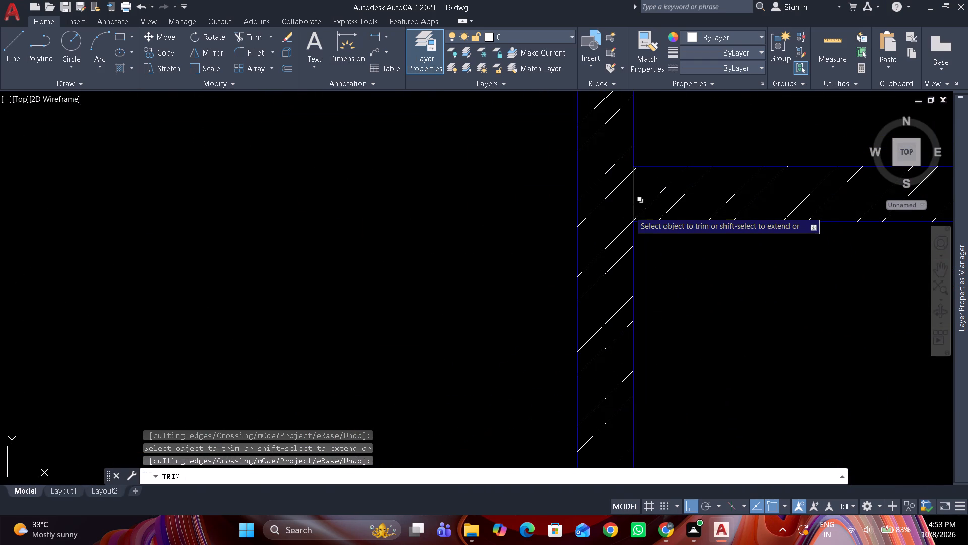
left_click(632, 204)
Examine the first floor's wall junctions from the Dress and Balcony to the Lobby and Living Room for leftover lines, and end trimming.
scroll(494, 338, "down", 5)
middle_click_drag(433, 388, 425, 436)
scroll(446, 209, "up", 2)
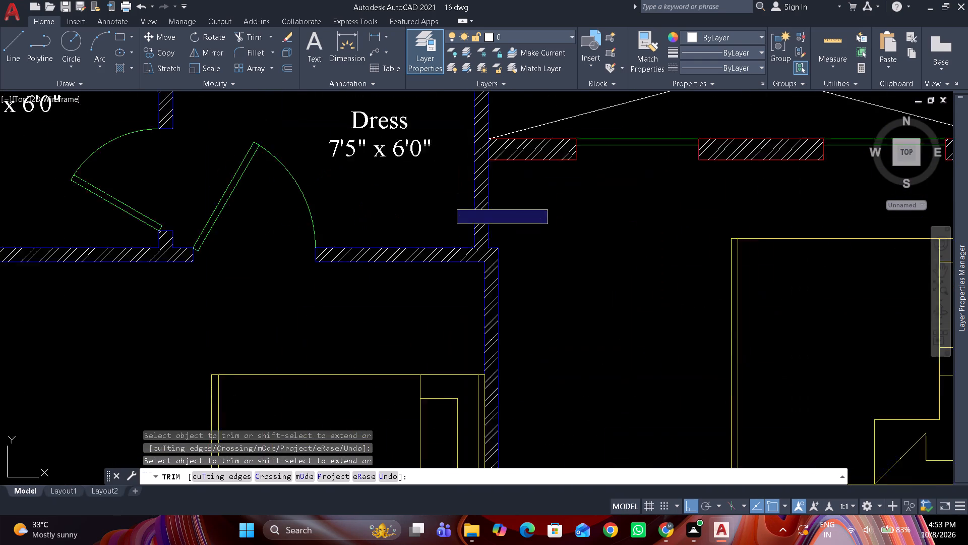
scroll(449, 201, "up", 1)
scroll(420, 232, "down", 2)
middle_click_drag(425, 237, 546, 345)
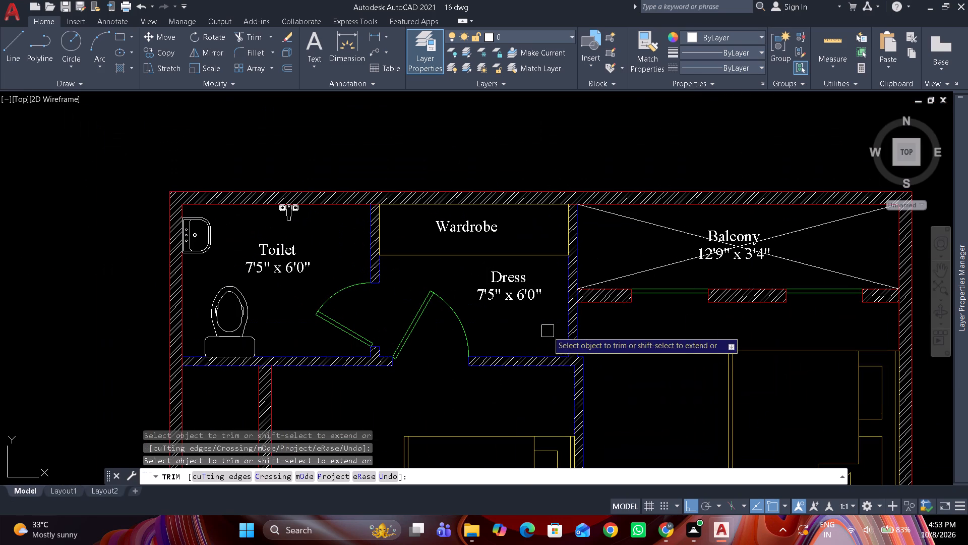
scroll(421, 198, "down", 2)
middle_click_drag(531, 292, 451, 187)
scroll(447, 293, "up", 1)
middle_click_drag(450, 342, 434, 199)
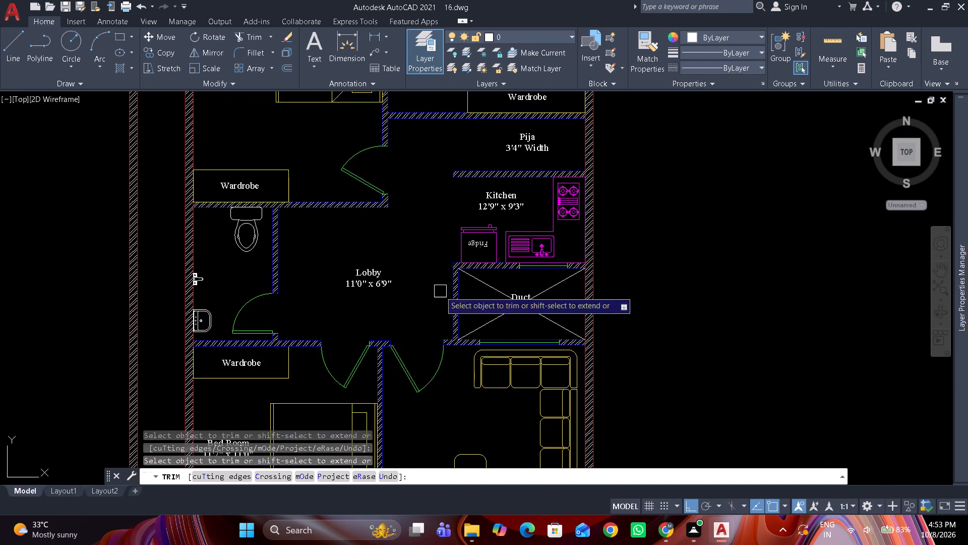
scroll(441, 295, "up", 4)
scroll(464, 382, "down", 4)
middle_click_drag(394, 260, 430, 188)
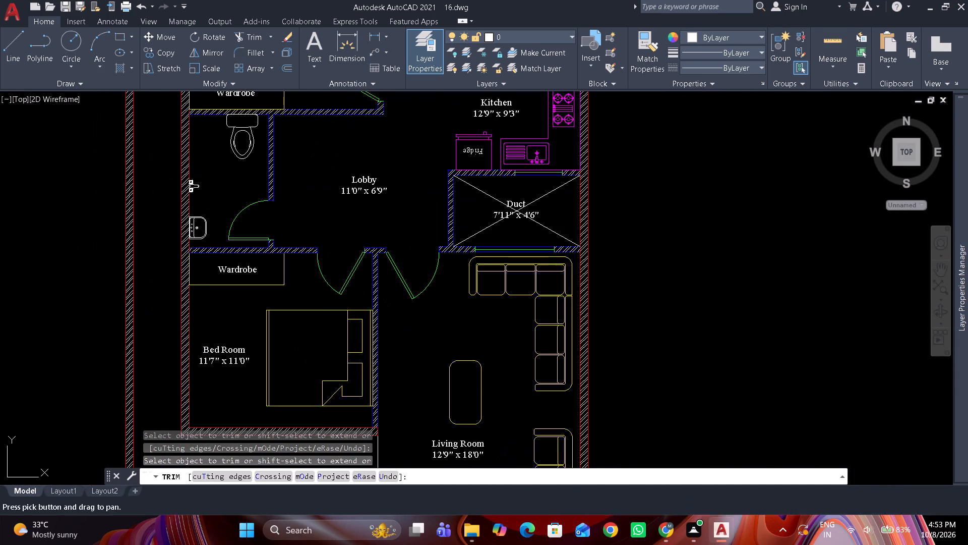
key("space")
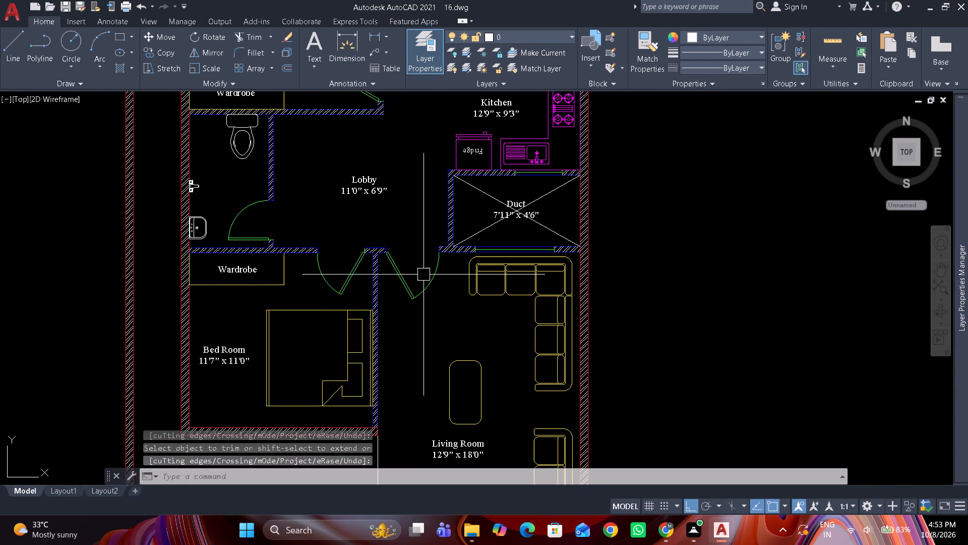
Save the drawing and fit both floor plans in view.
key("ctrl+s")
middle_click(423, 275)
middle_click(423, 275)
key("Escape")
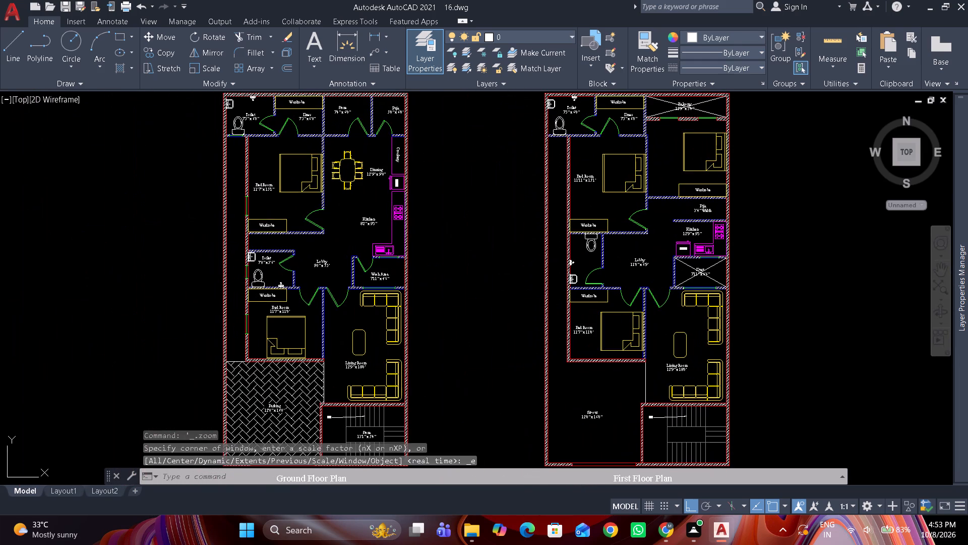
key("Escape")
key("Escape")
key("Escape")
key("Escape")
key("Escape")
key("Escape")
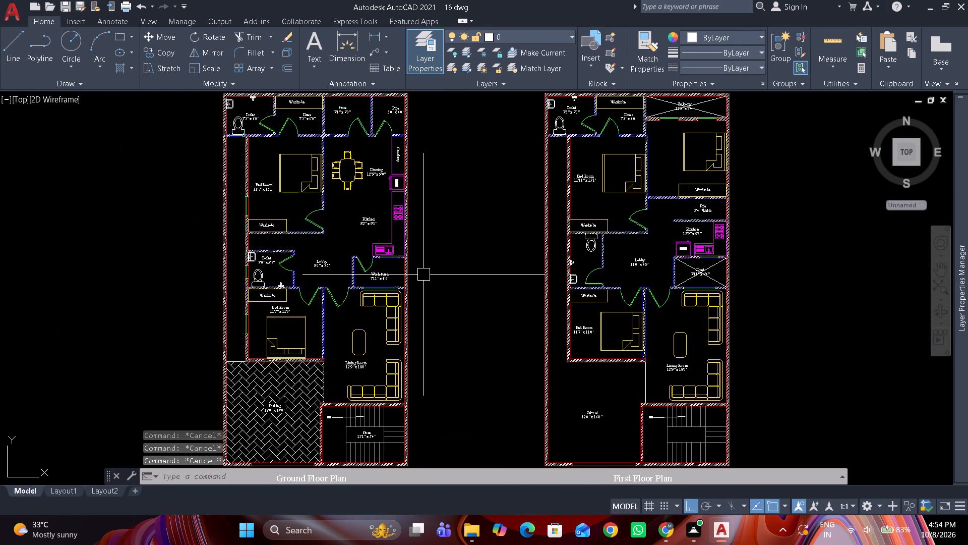
Move the whole First Floor Plan with its title horizontally closer to the Ground Floor Plan, leaving a narrow gap between them.
scroll(433, 263, "down", 1)
left_click_drag(472, 140, 487, 146)
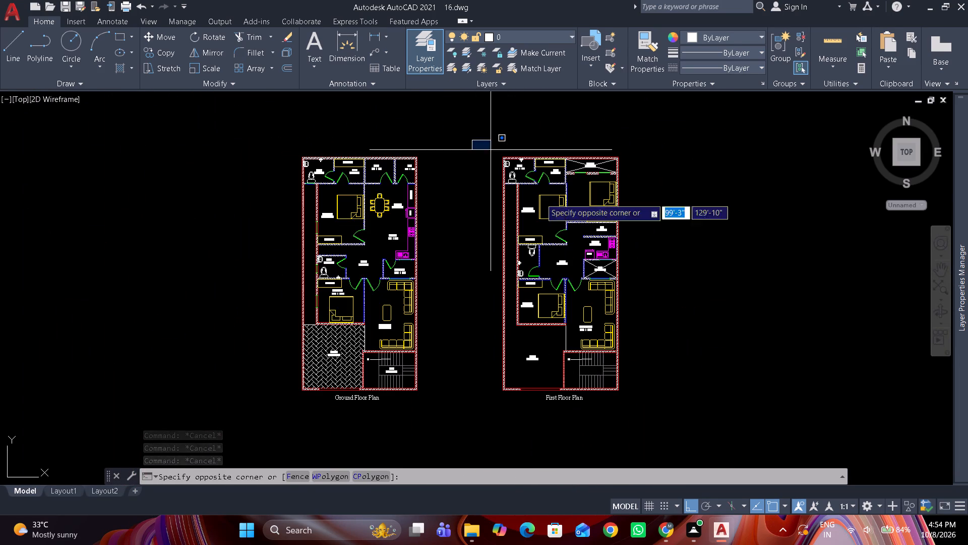
left_click(656, 435)
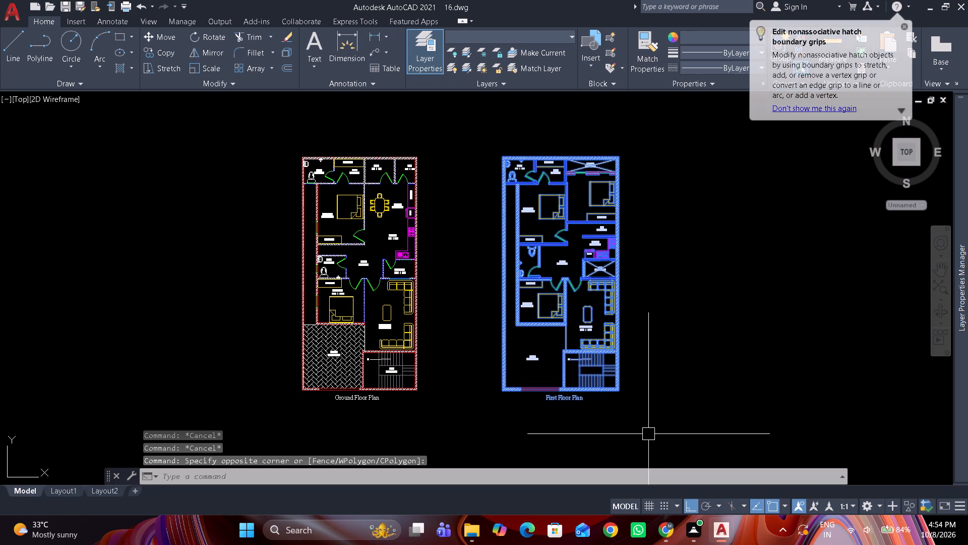
key("m")
key("space")
left_click(590, 422)
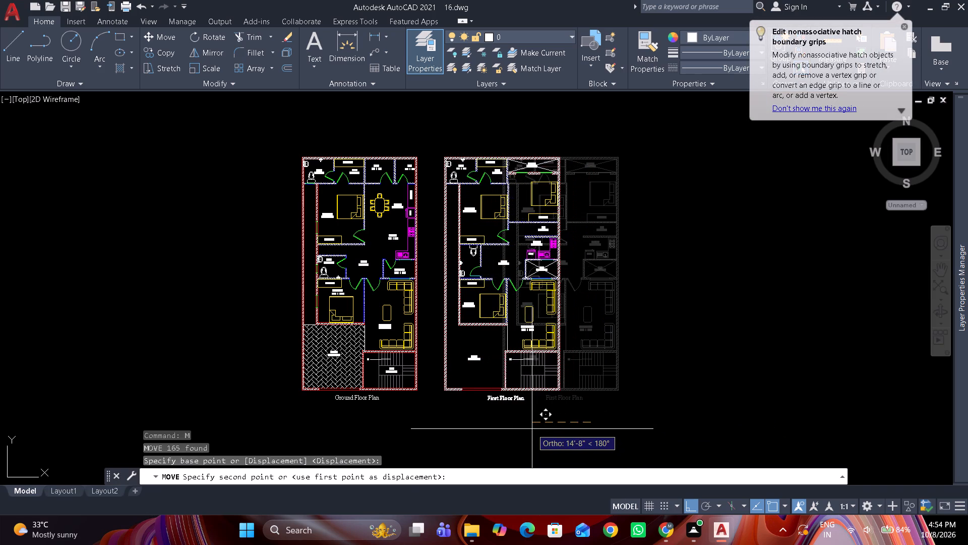
left_click(520, 428)
scroll(468, 421, "up", 1)
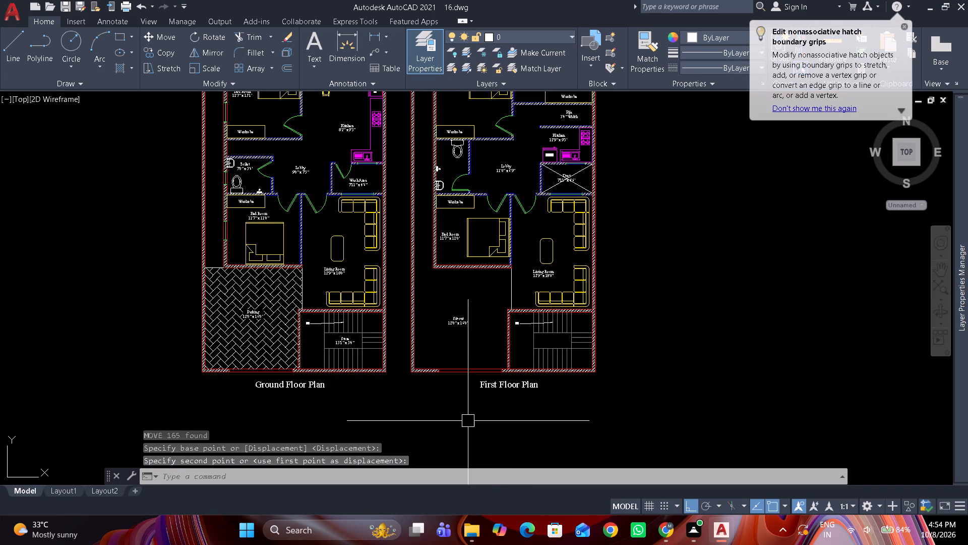
scroll(468, 421, "down", 1)
Set up a plot with Microsoft Print to PDF, centred on the sheet and fitted to the paper.
key("ctrl+p")
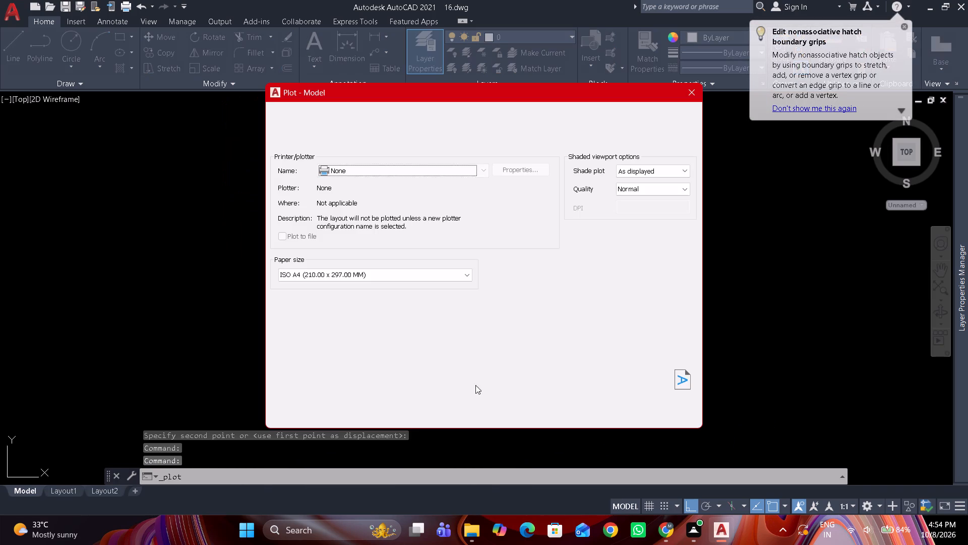
left_click(358, 173)
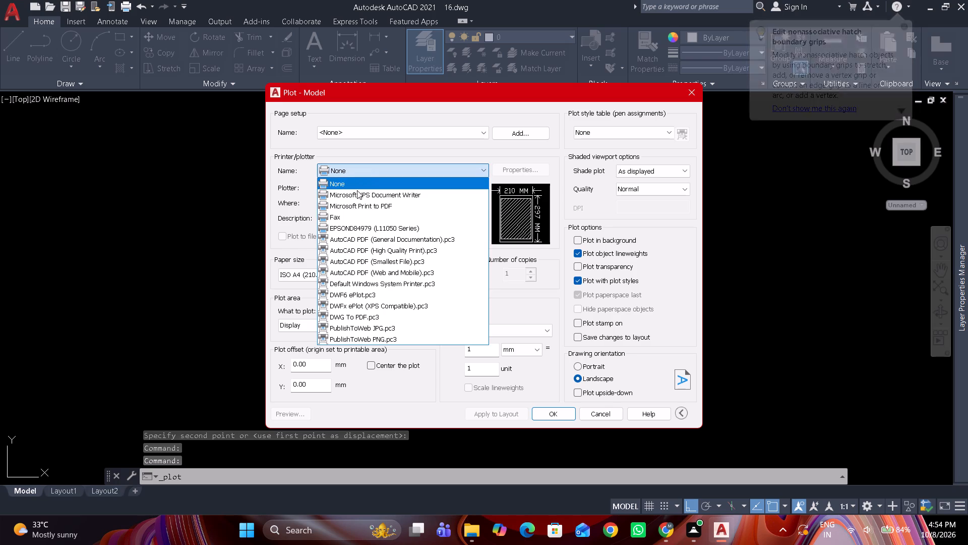
left_click(355, 209)
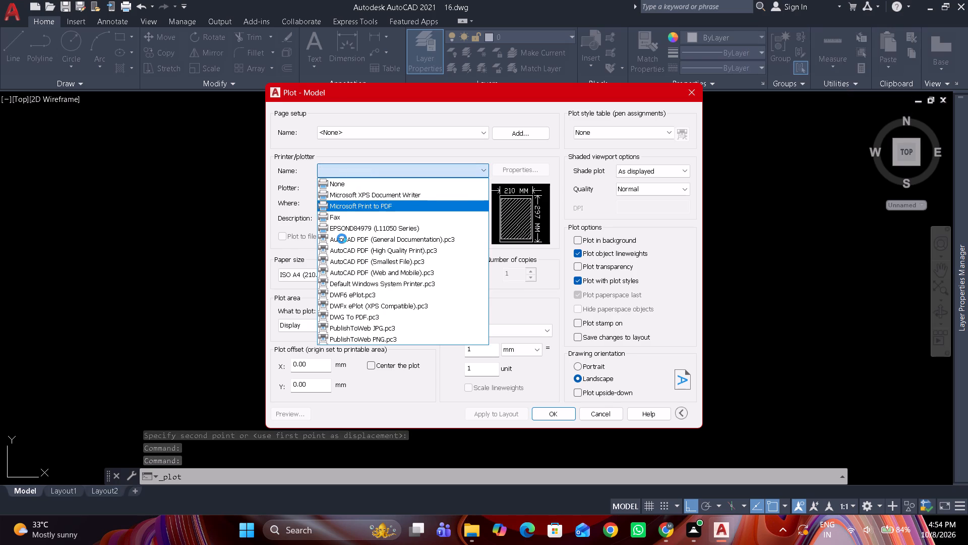
left_click(305, 326)
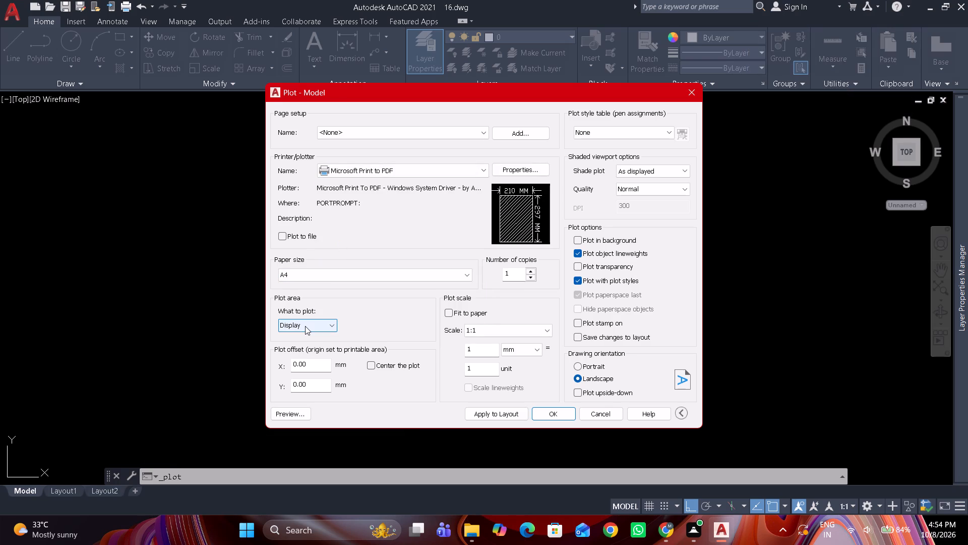
left_click(386, 362)
left_click(370, 367)
left_click(447, 313)
Set the plot area to a window tightly enclosing both floor plans and their titles.
left_click(326, 323)
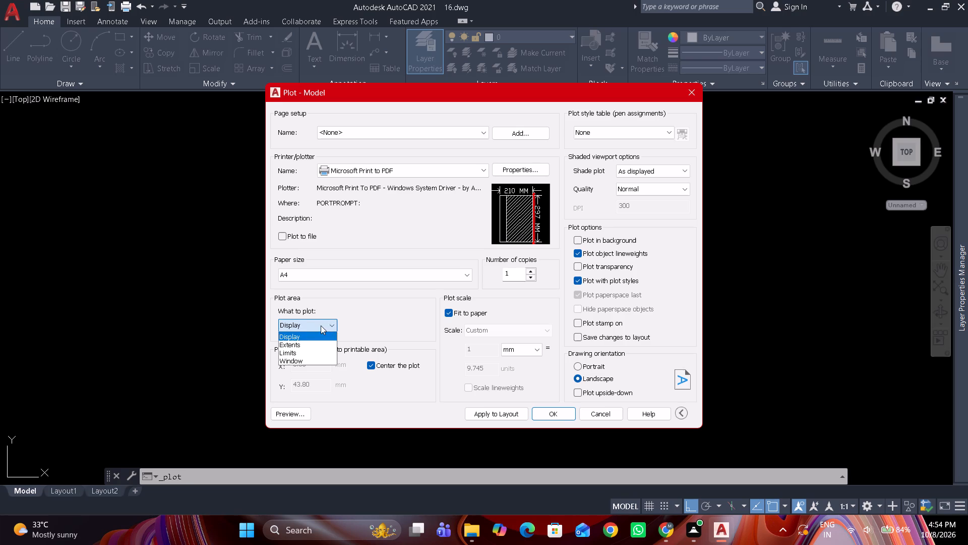
left_click(296, 358)
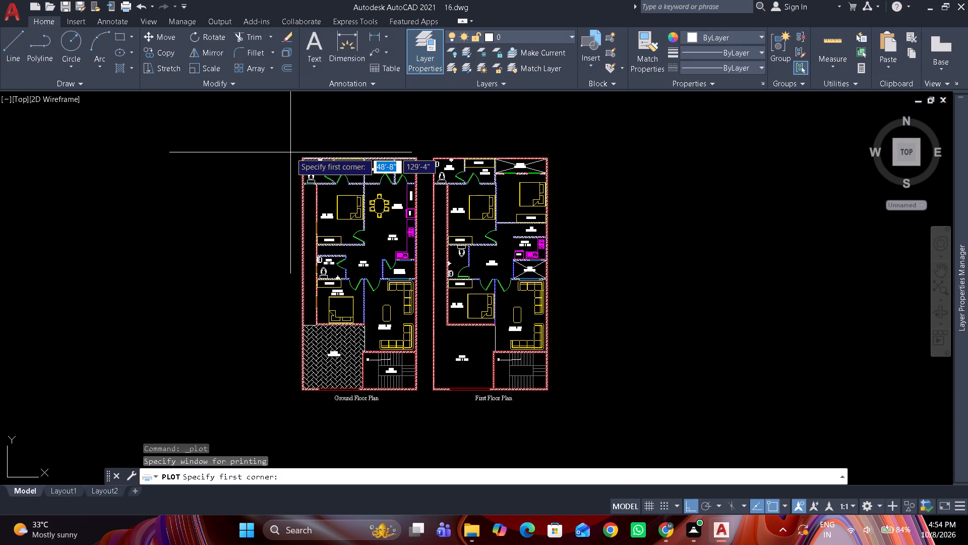
scroll(296, 152, "up", 2)
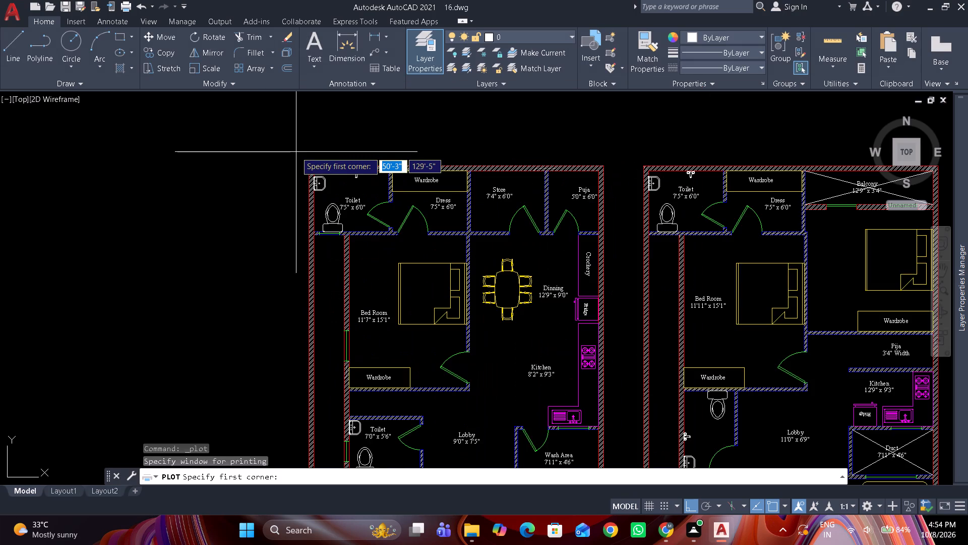
left_click(296, 152)
scroll(296, 152, "down", 2)
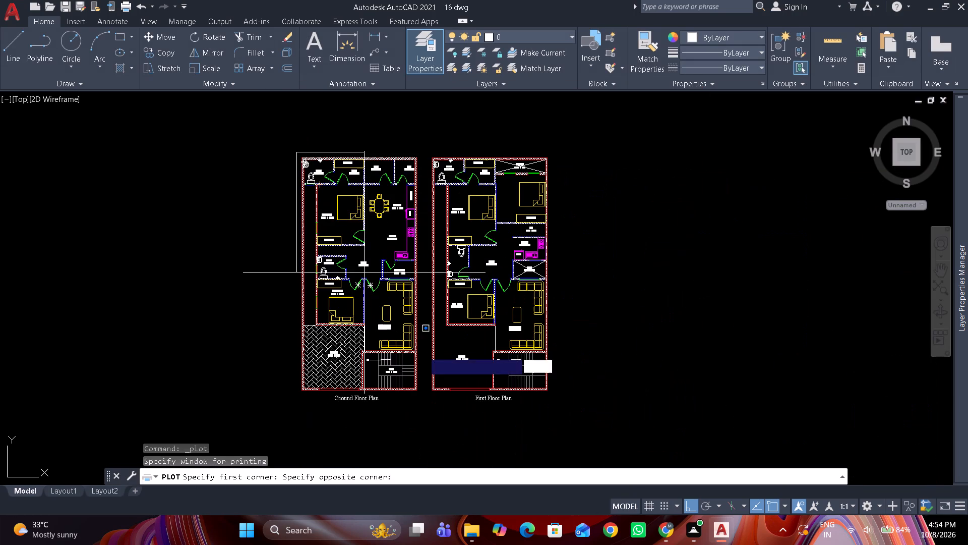
scroll(544, 433, "up", 1)
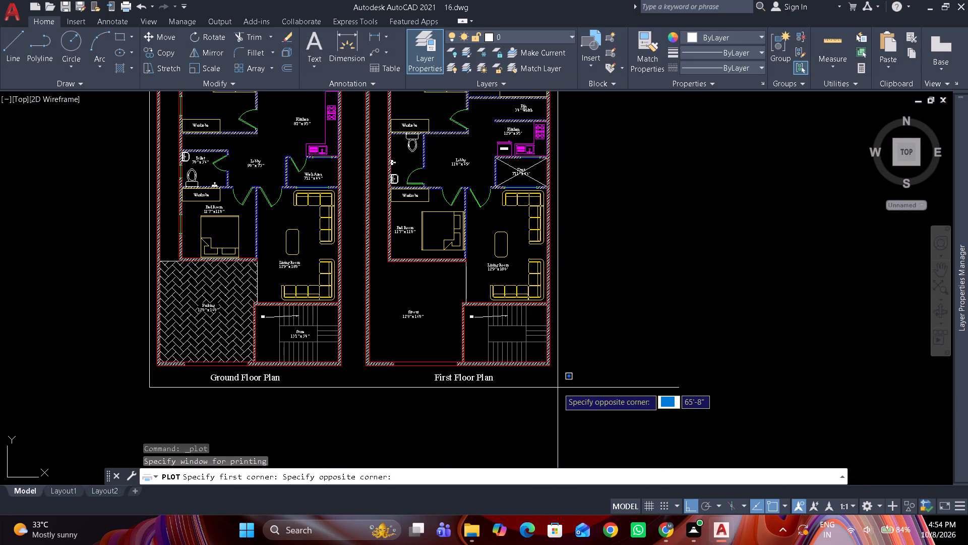
left_click(558, 388)
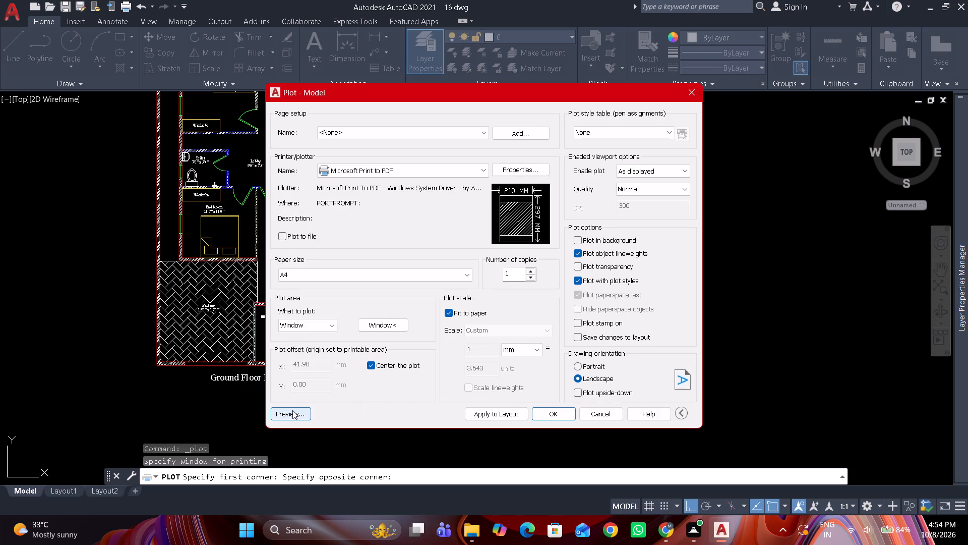
Preview the plot of both floor plans in landscape orientation.
left_click(292, 410)
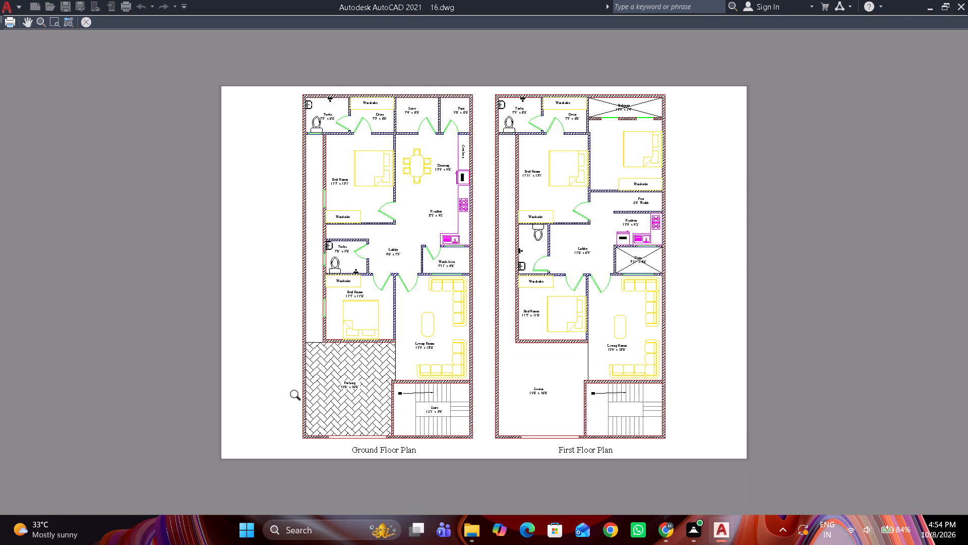
key("Escape")
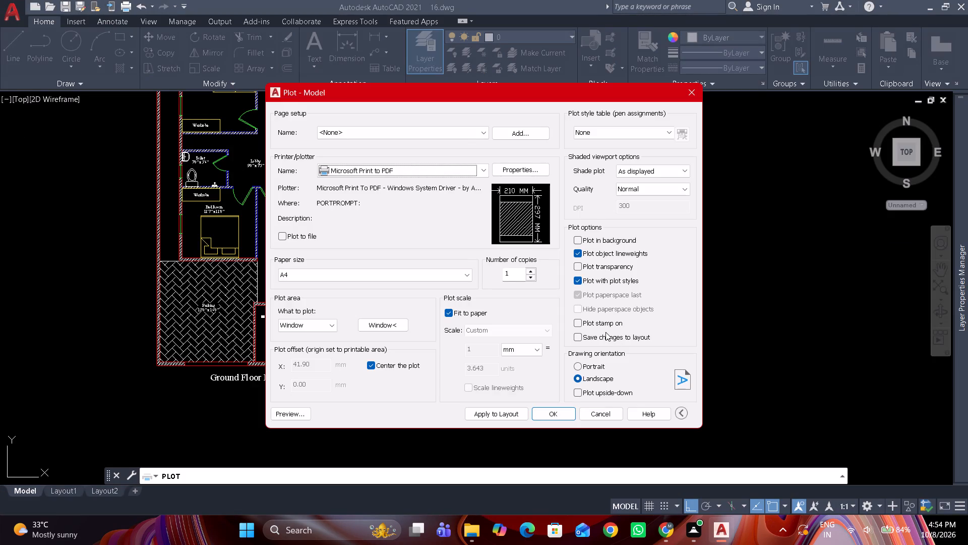
Change the drawing orientation to Portrait and preview the plotted sheet.
left_click(578, 365)
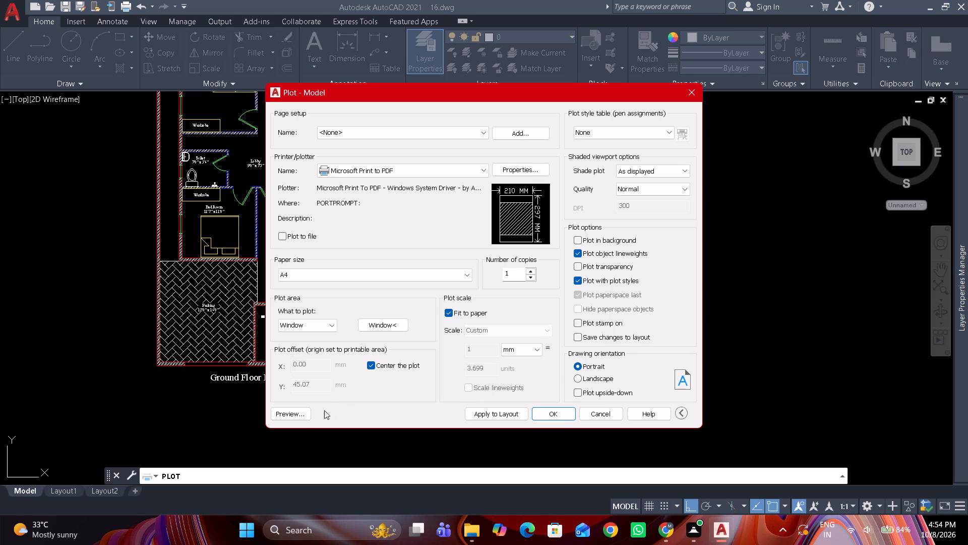
left_click(299, 415)
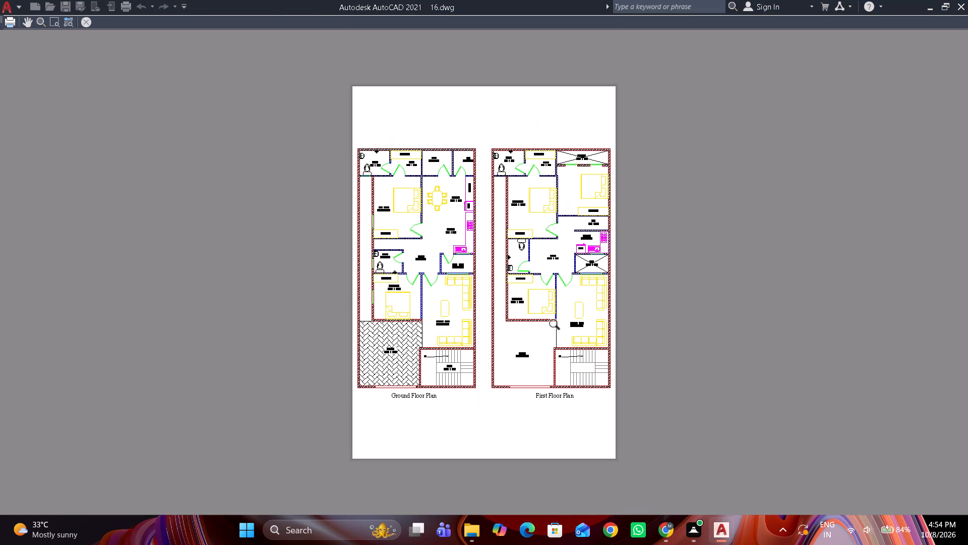
scroll(521, 328, "up", 2)
scroll(489, 340, "down", 1)
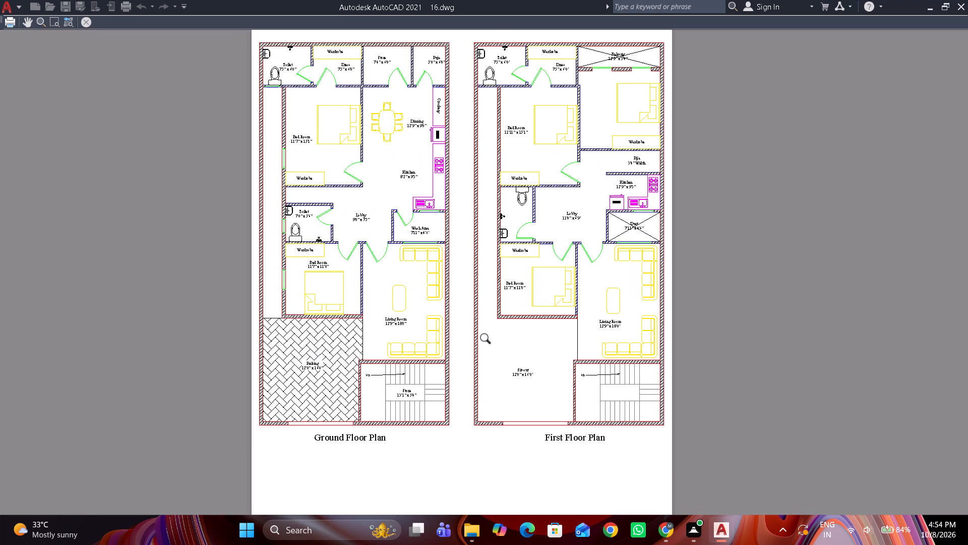
key("Escape")
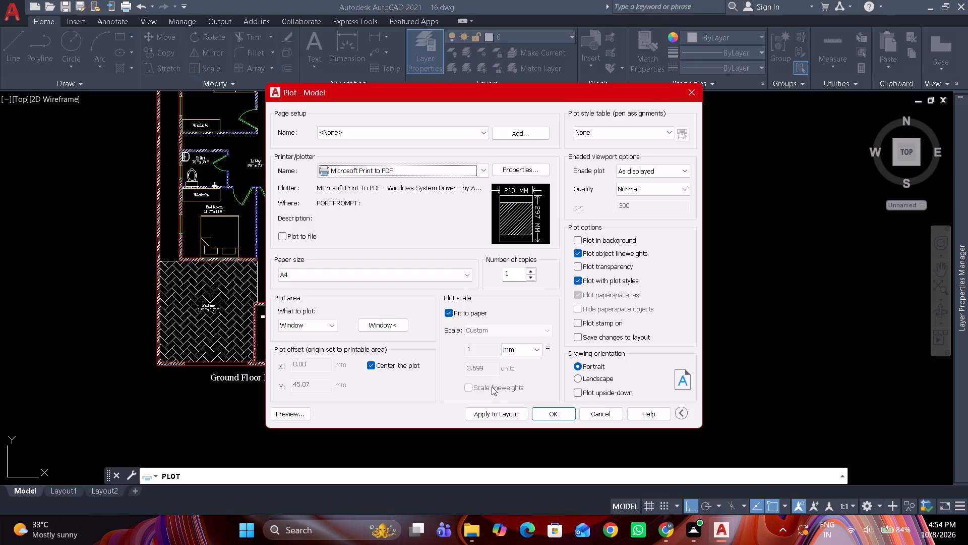
Plot the two floor plans to a PDF file named 16 and fit the drawing back in view.
left_click(539, 411)
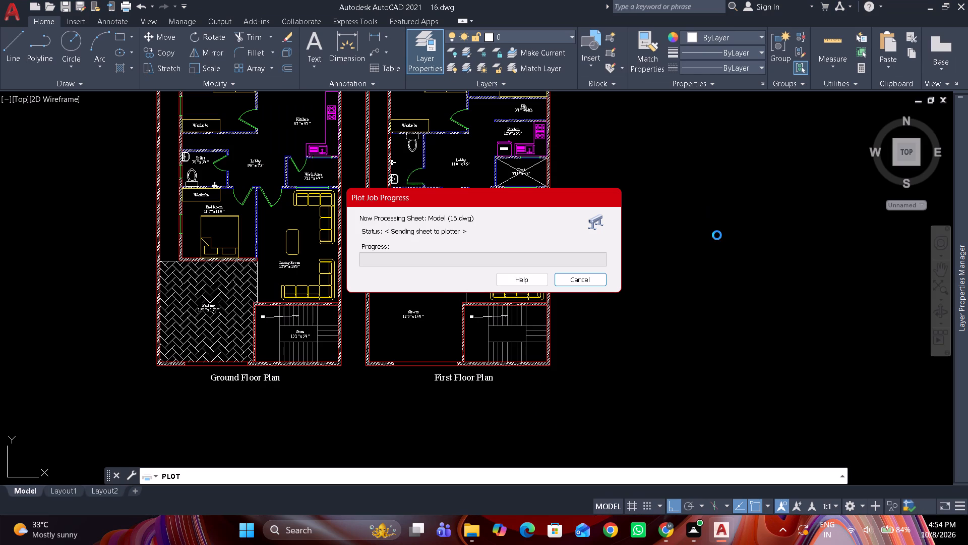
type("16")
key("Return")
middle_click(687, 204)
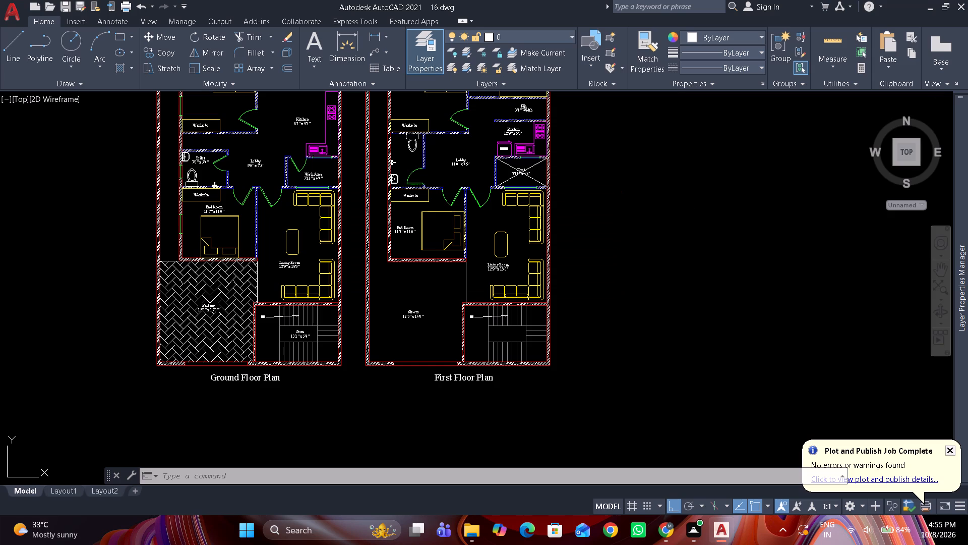
middle_click(687, 204)
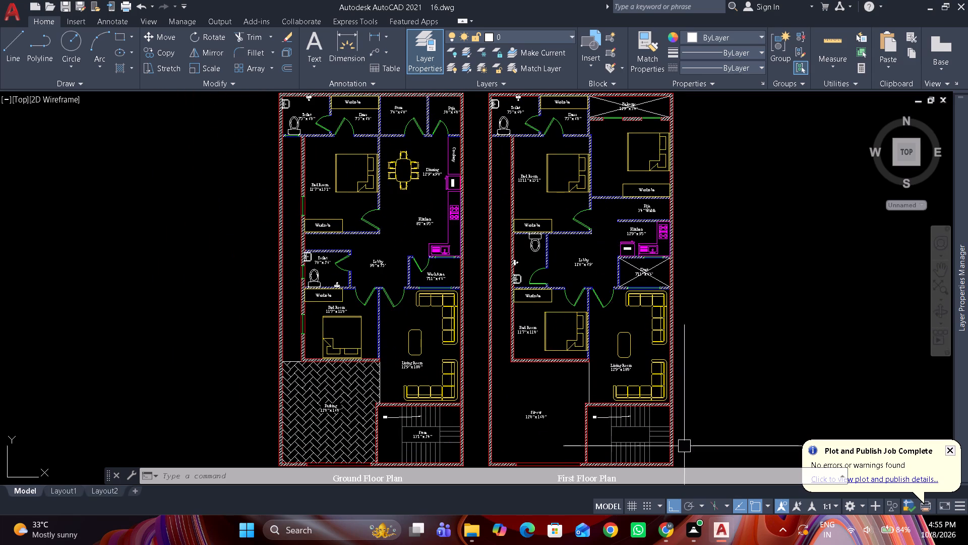